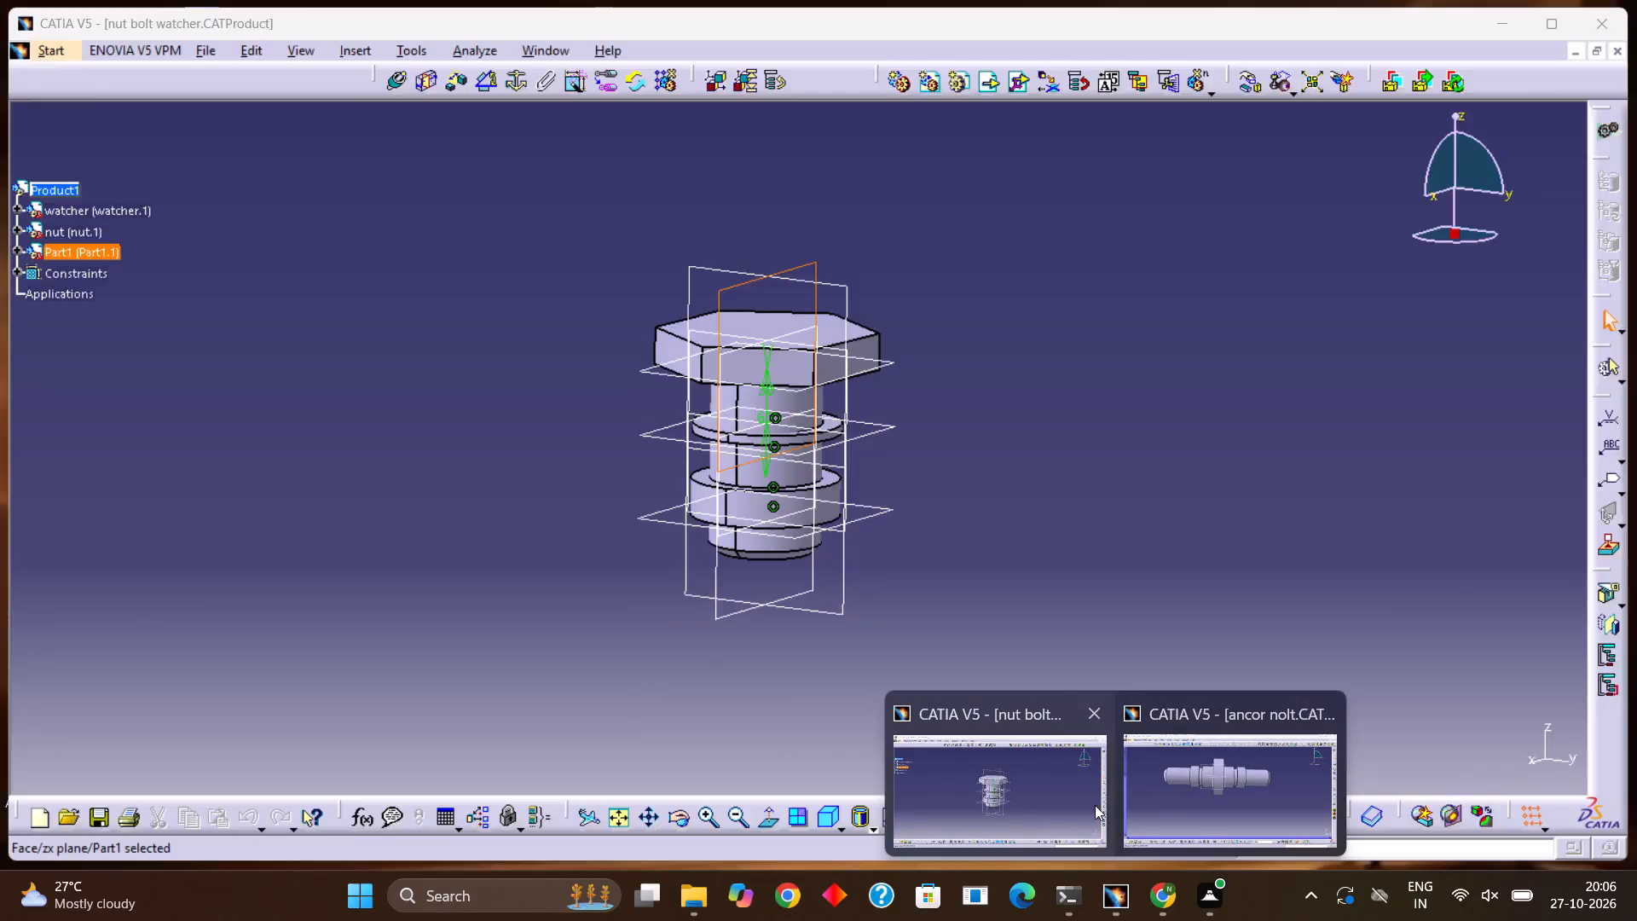
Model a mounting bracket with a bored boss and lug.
Switch to the window with the ancor nolt part and create a new Part Design part named 3.
left_click(1207, 802)
left_click(48, 38)
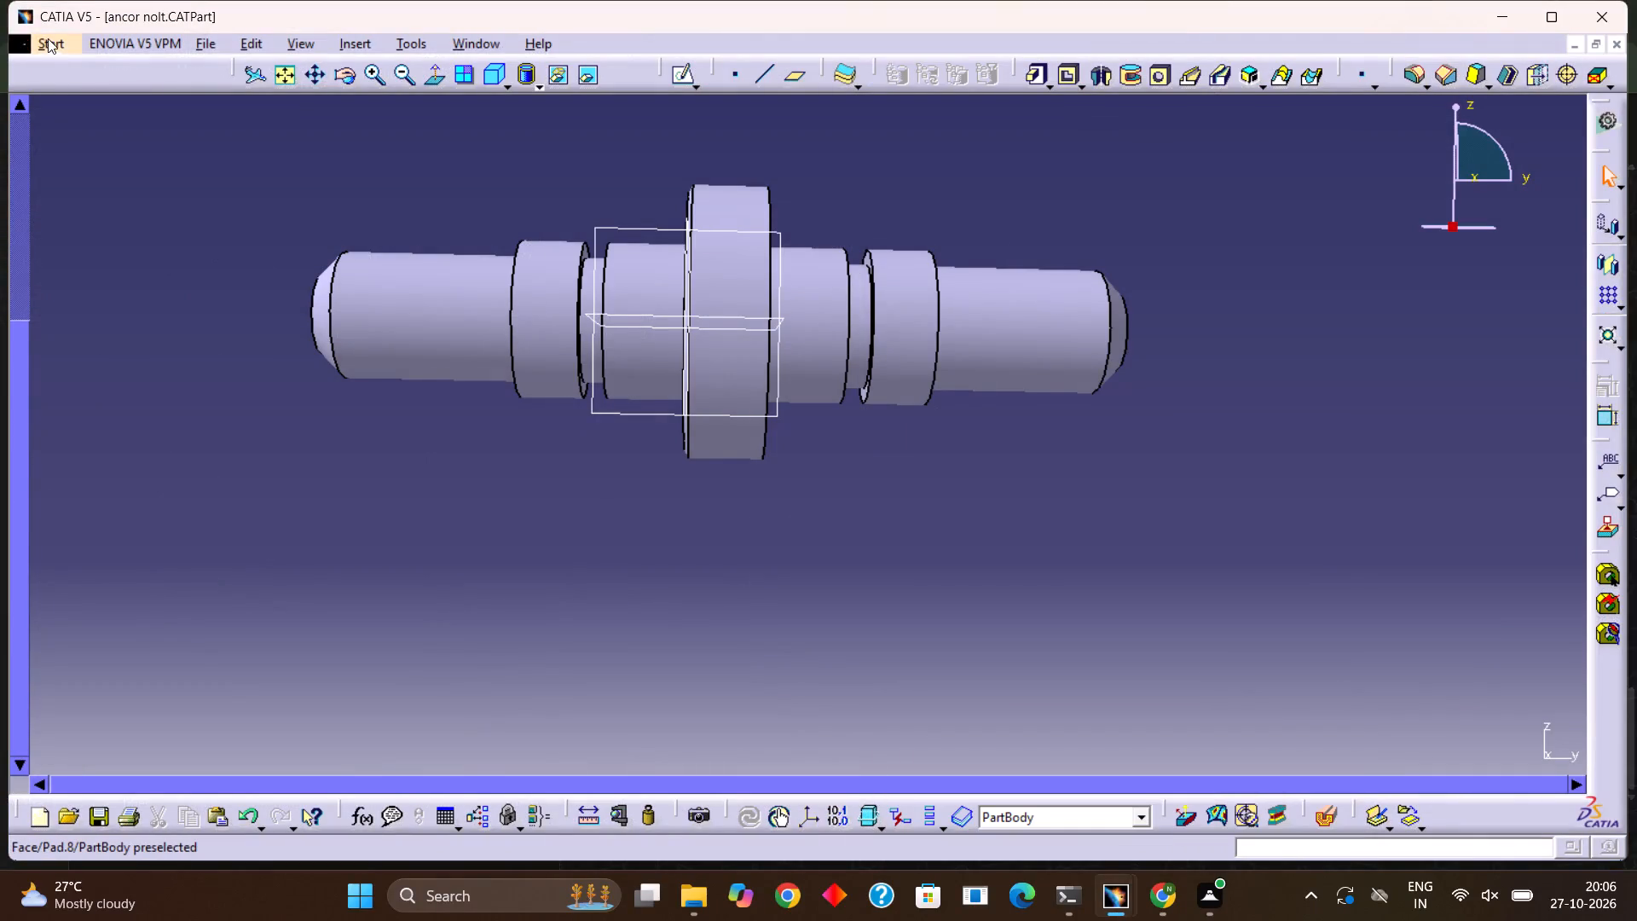
left_click(149, 97)
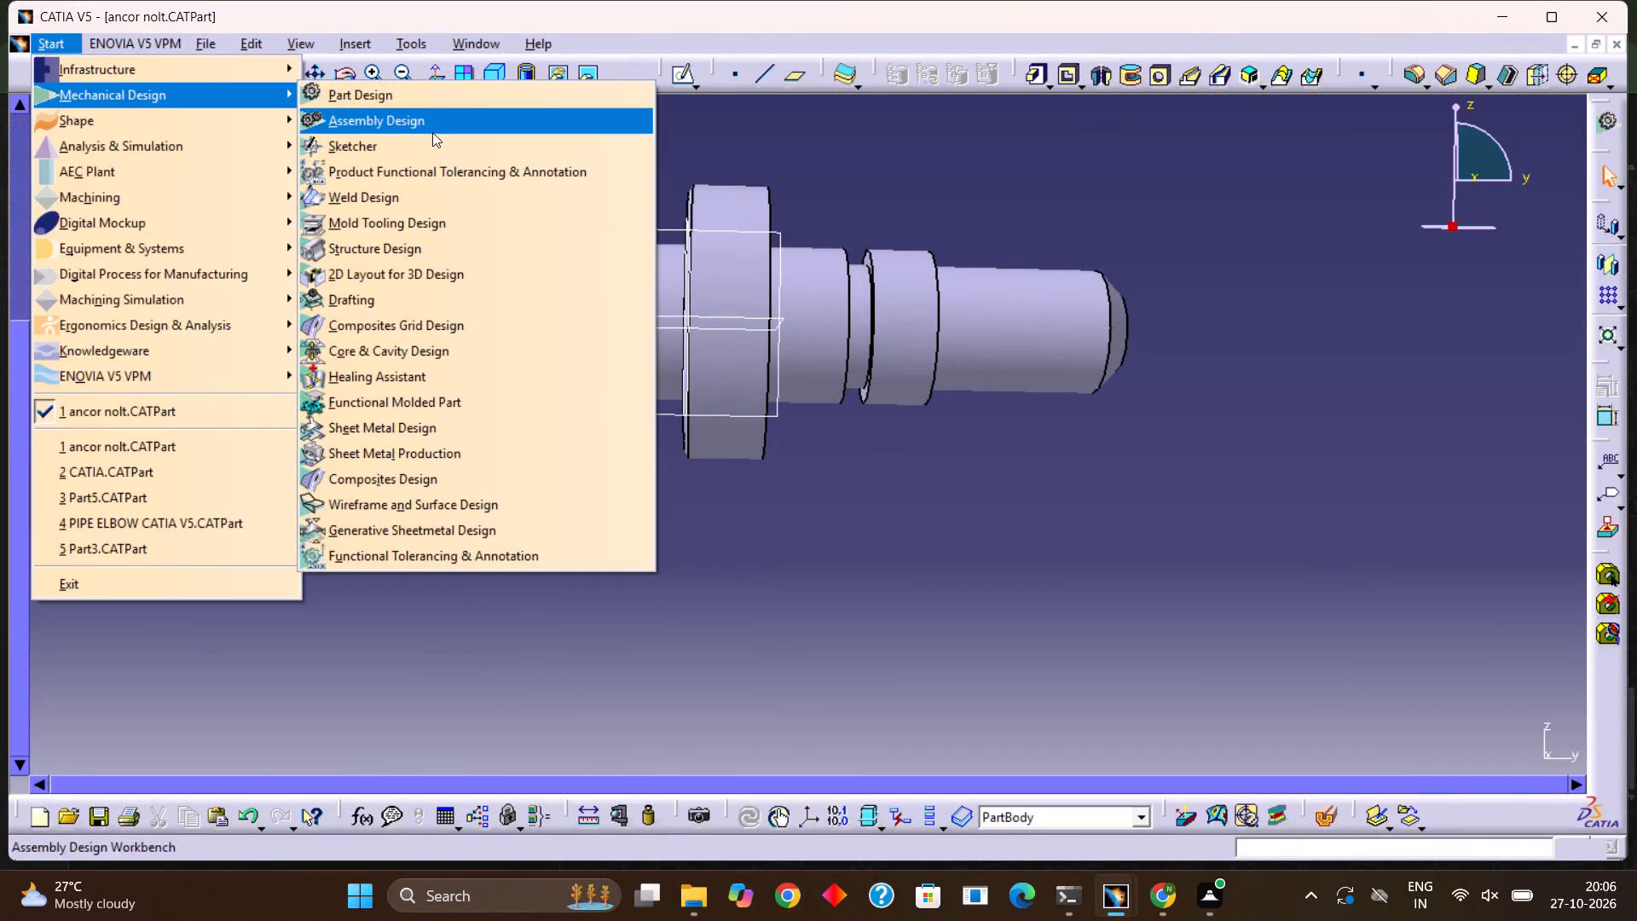
left_click(417, 106)
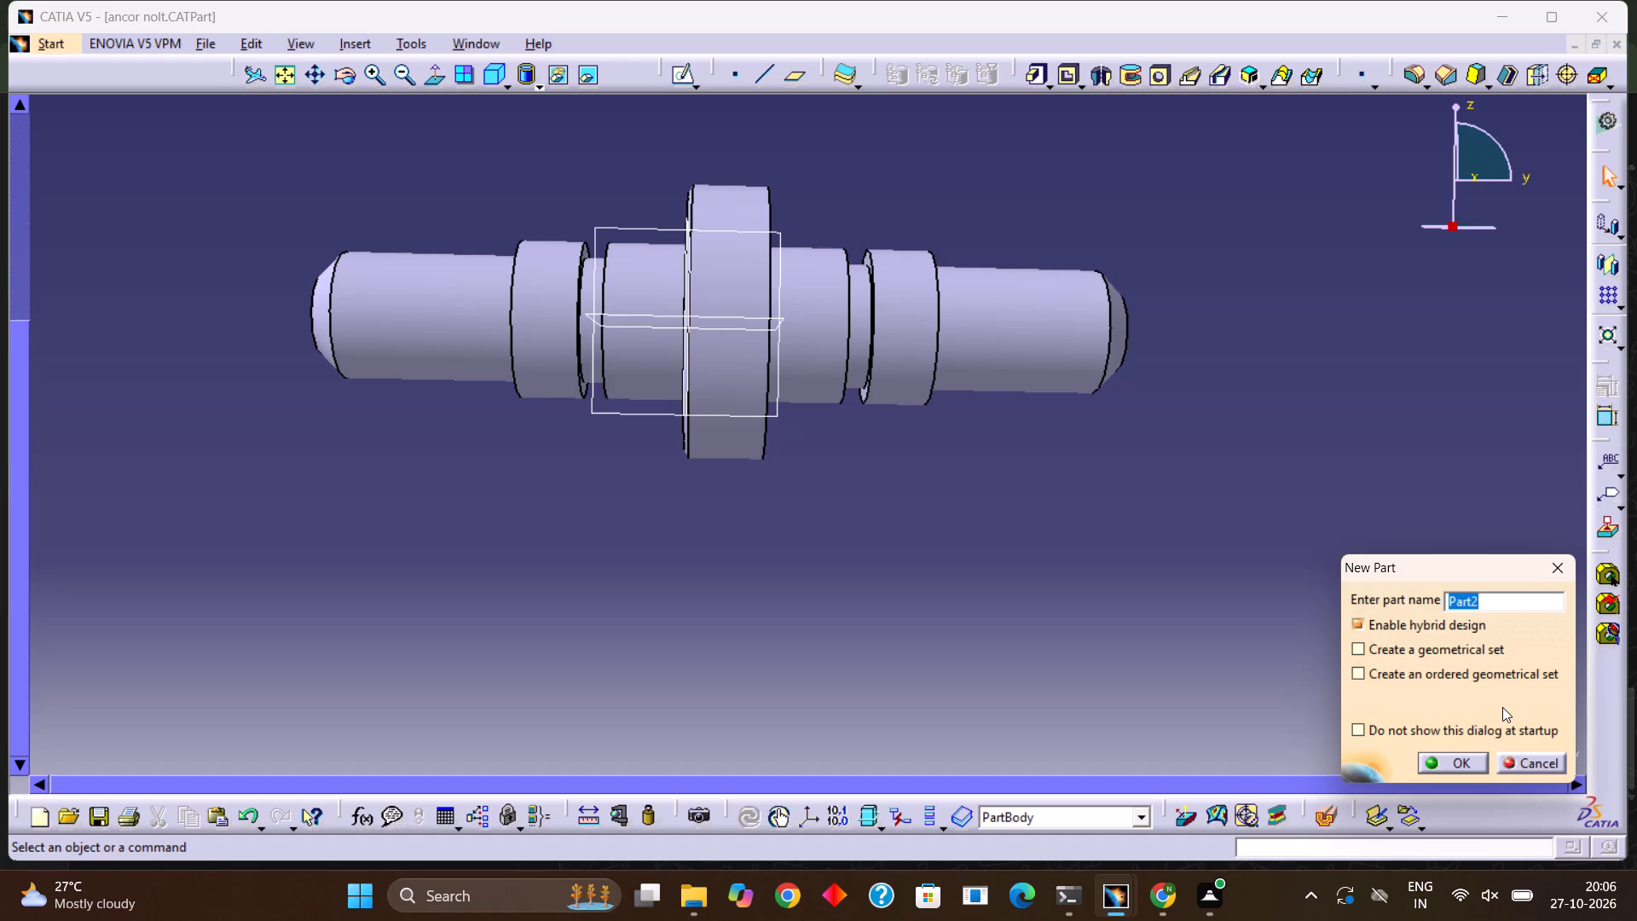
key("3")
left_click(1473, 766)
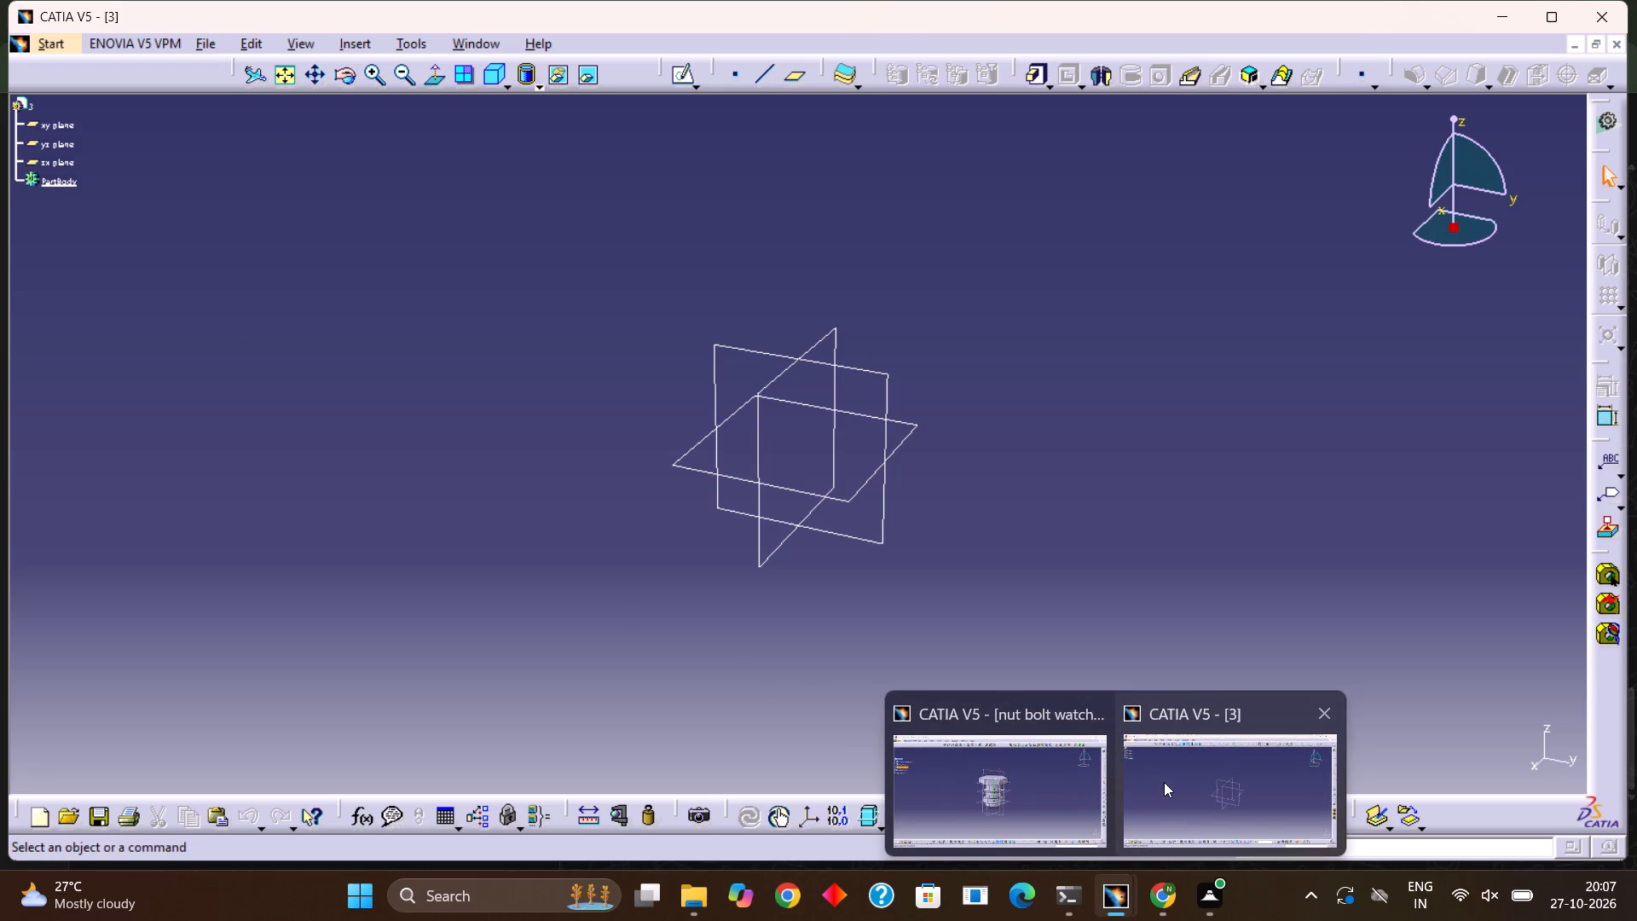
left_click(1164, 782)
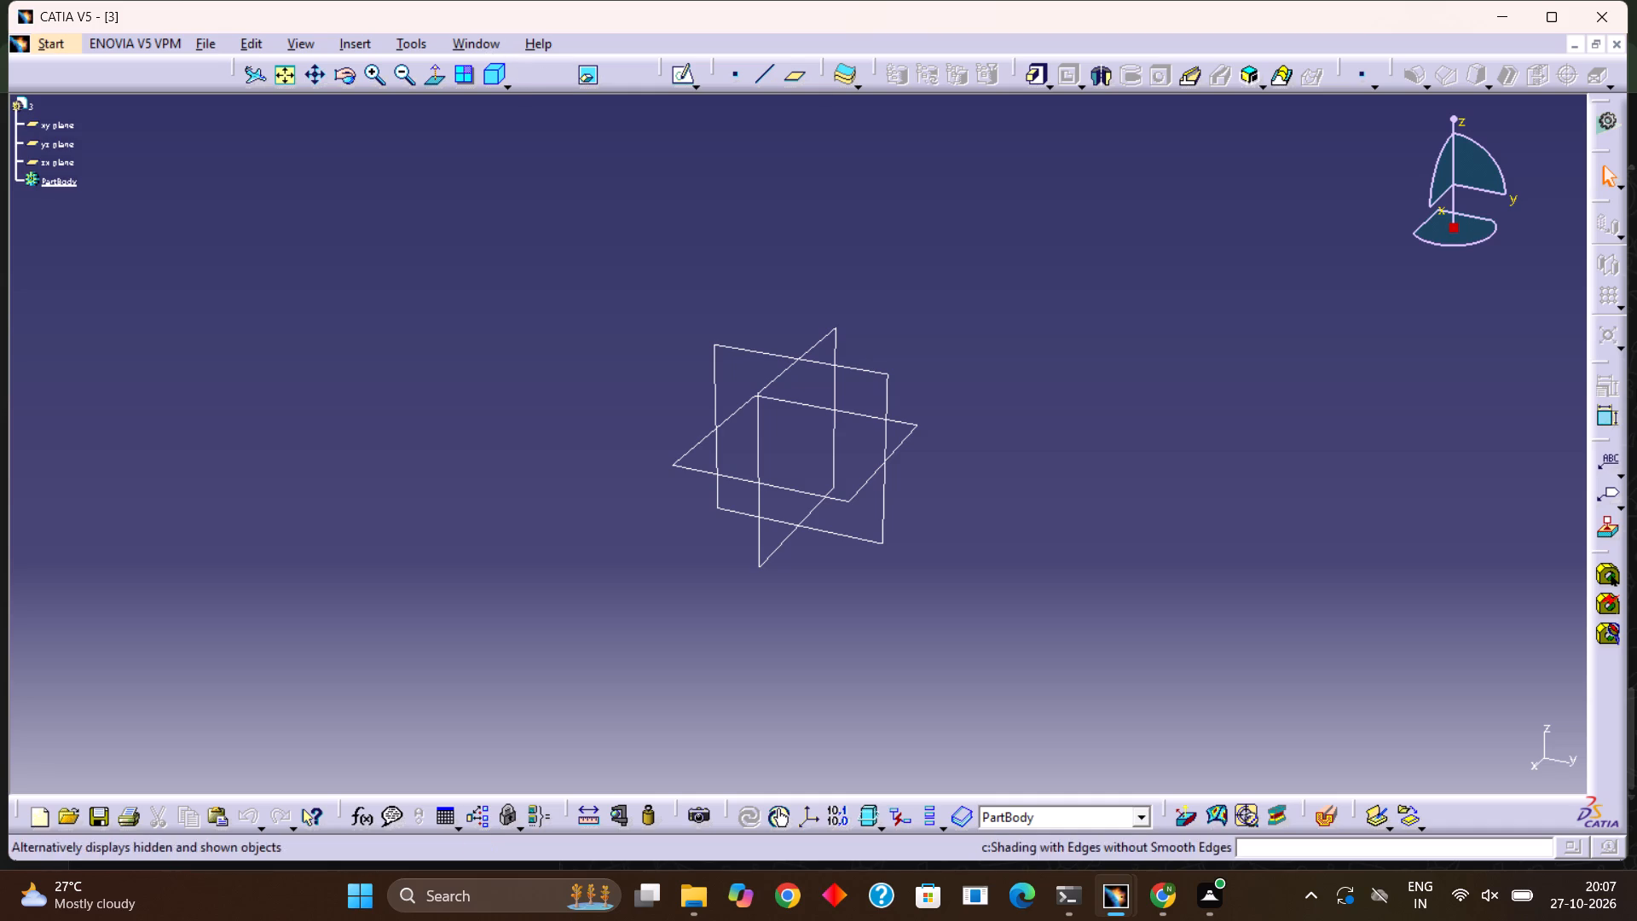
Sketch a centered rectangle about 139 mm wide and 158 mm high around the origin on the xy plane.
left_click(685, 74)
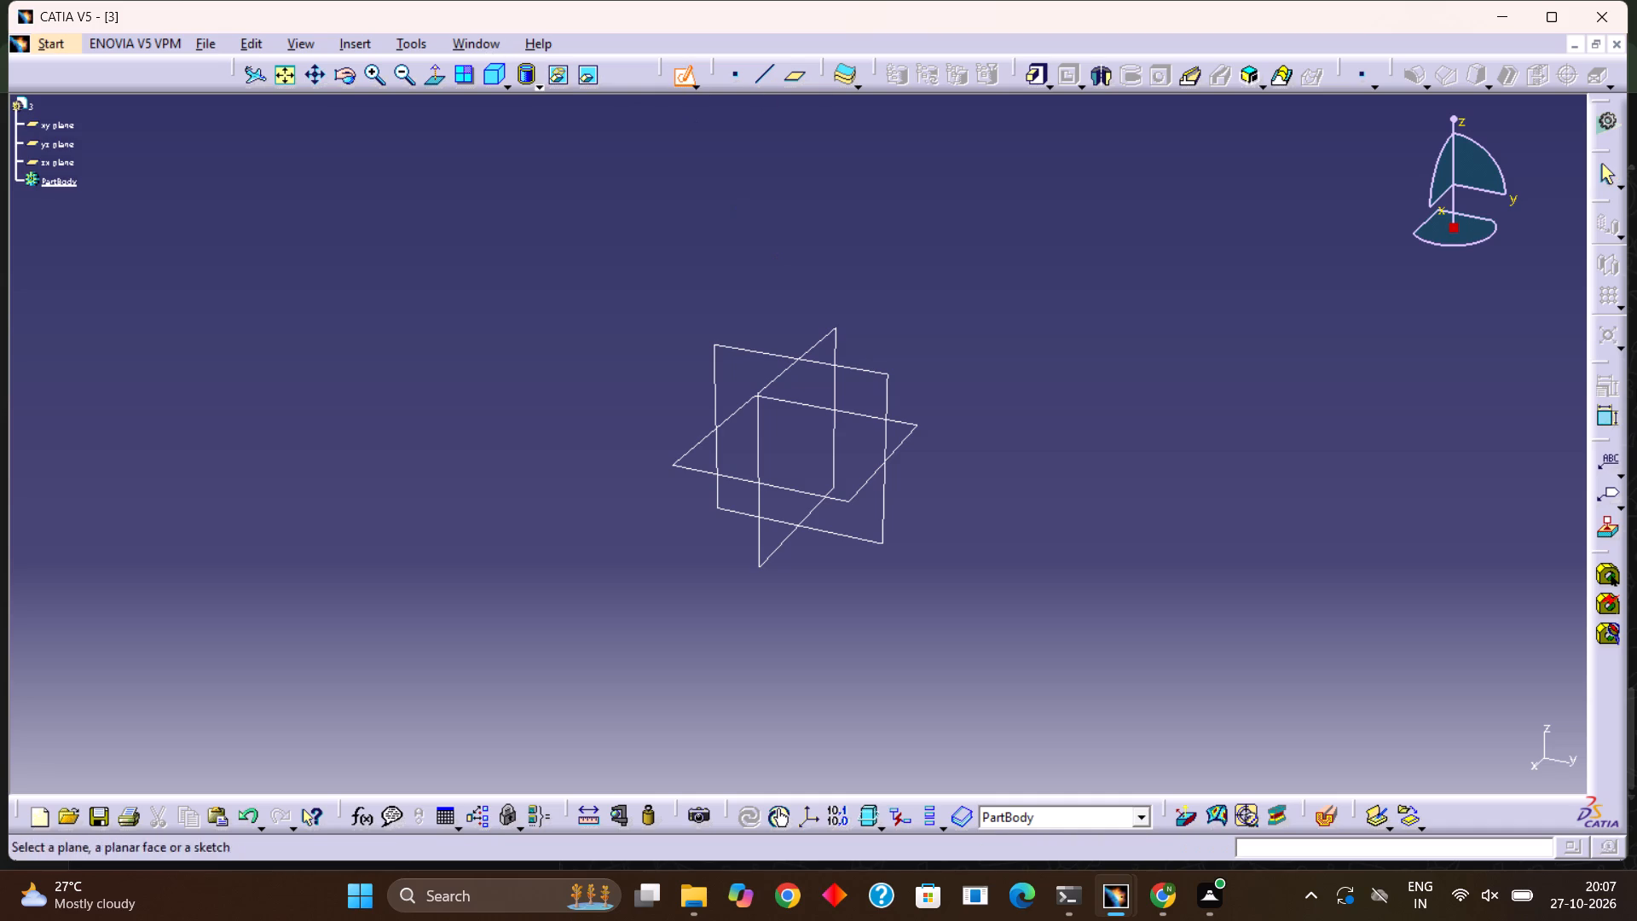
left_click(911, 428)
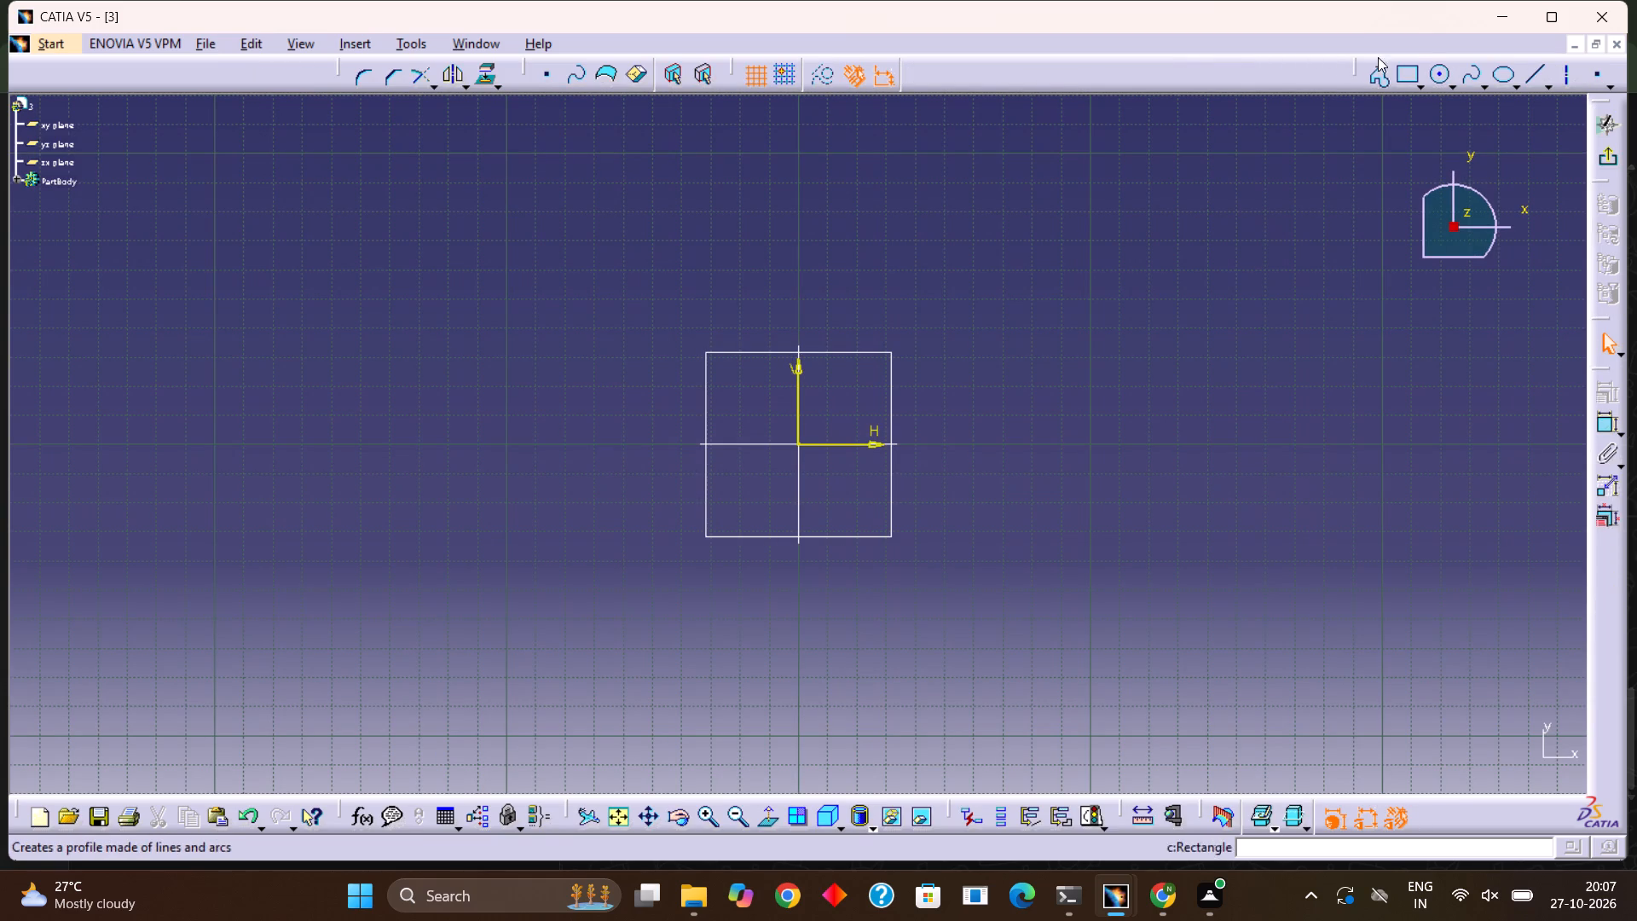
left_click(1404, 67)
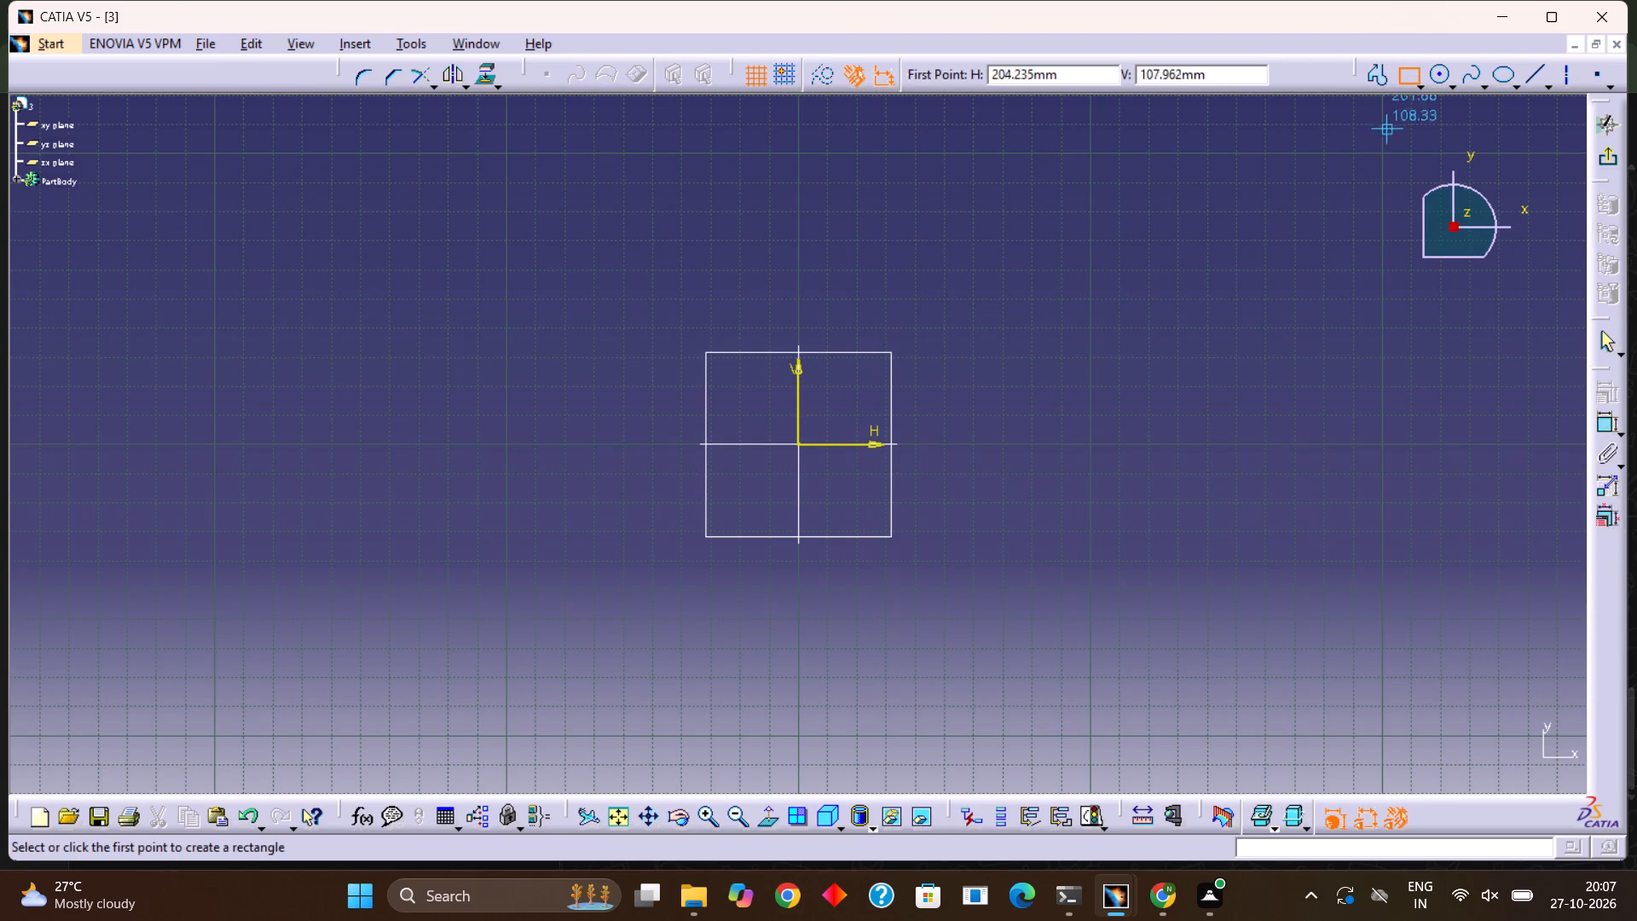
left_click(1425, 82)
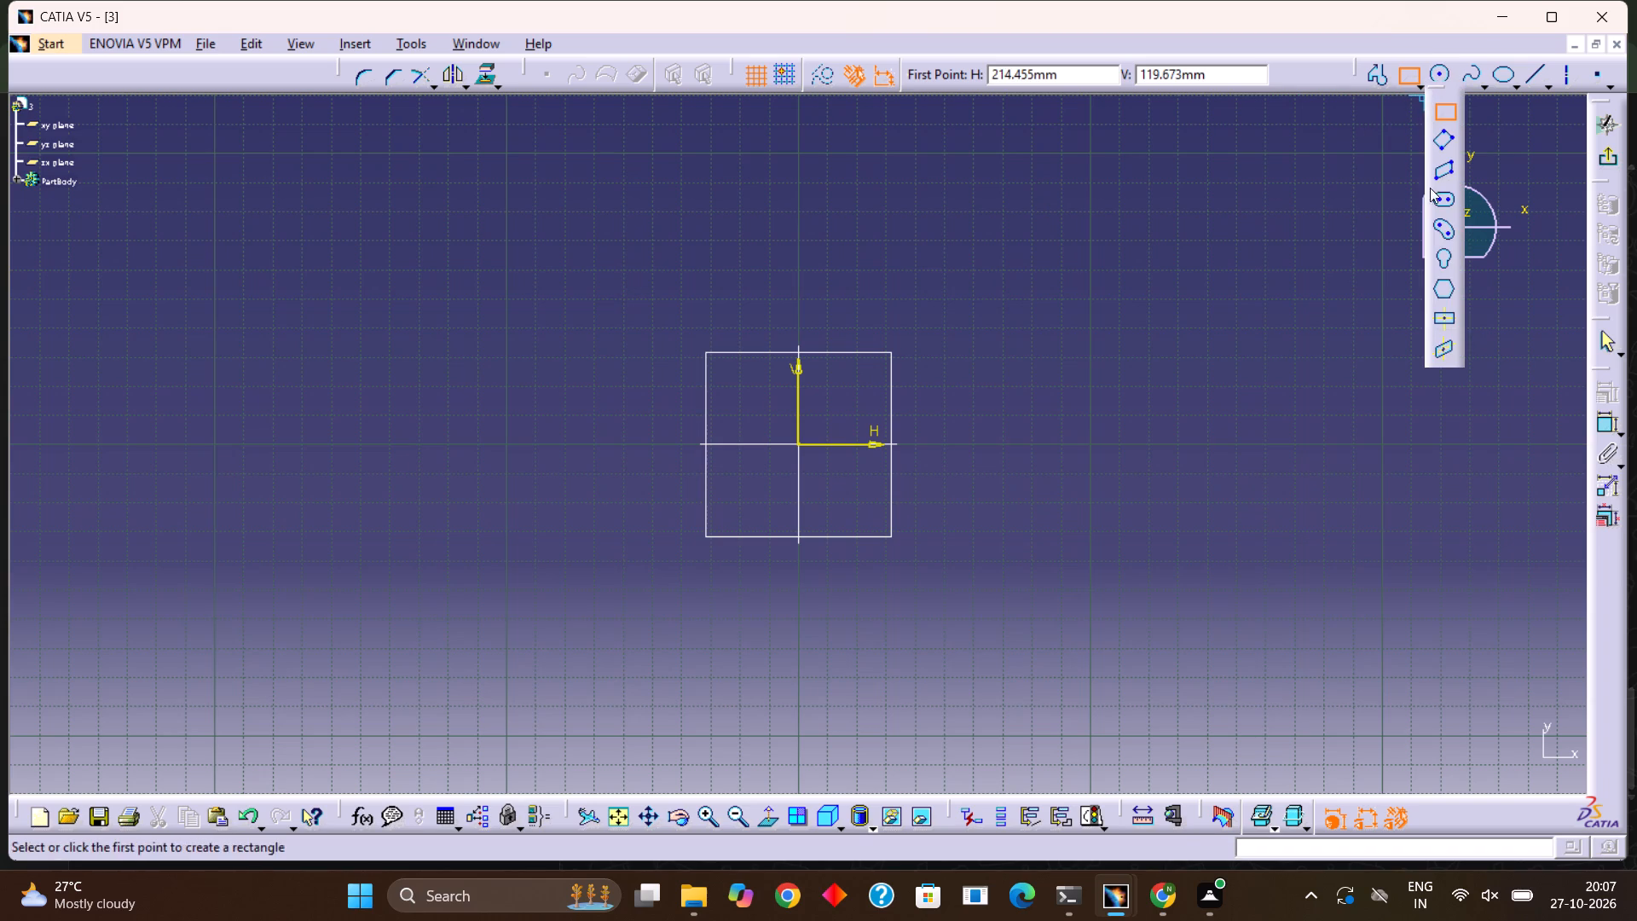
left_click(1448, 313)
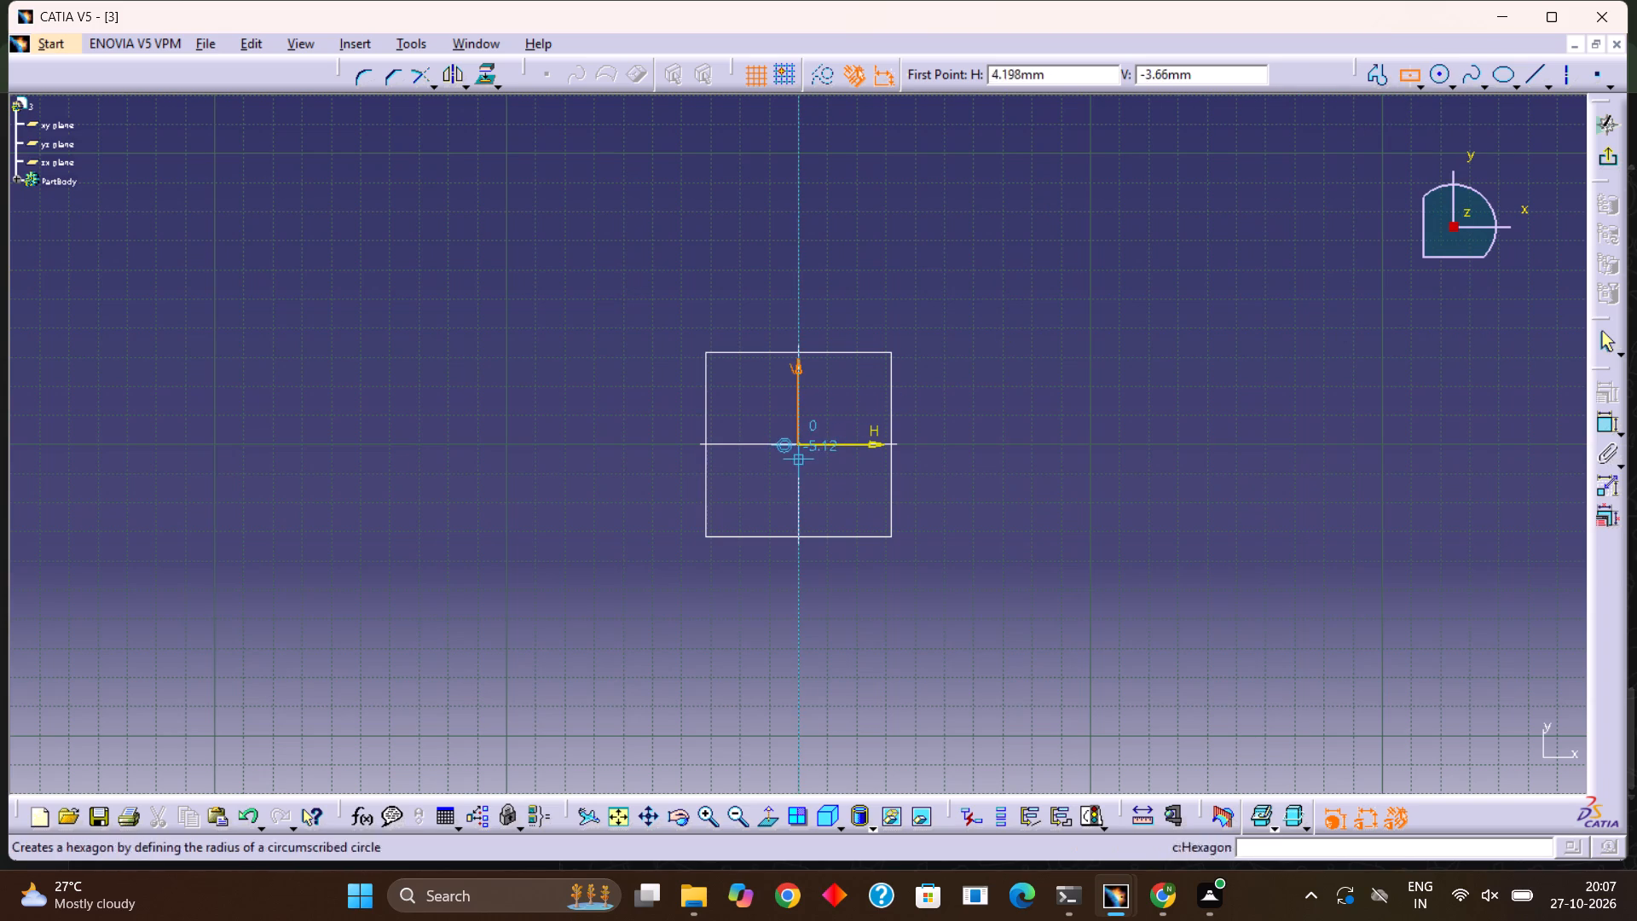
left_click(792, 448)
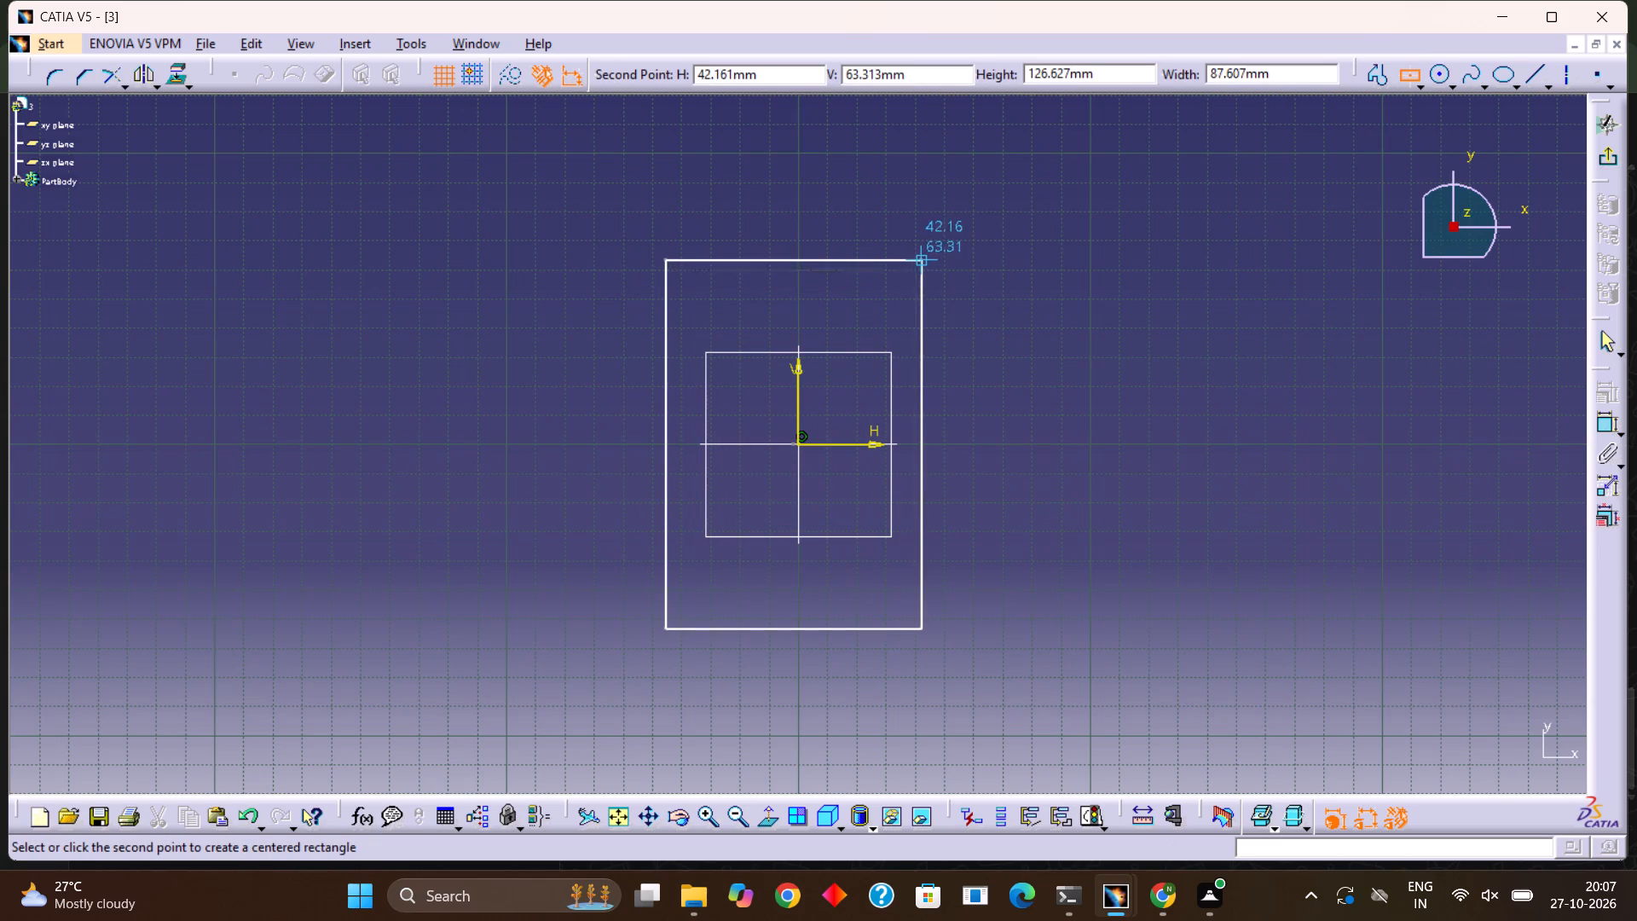
left_click(998, 213)
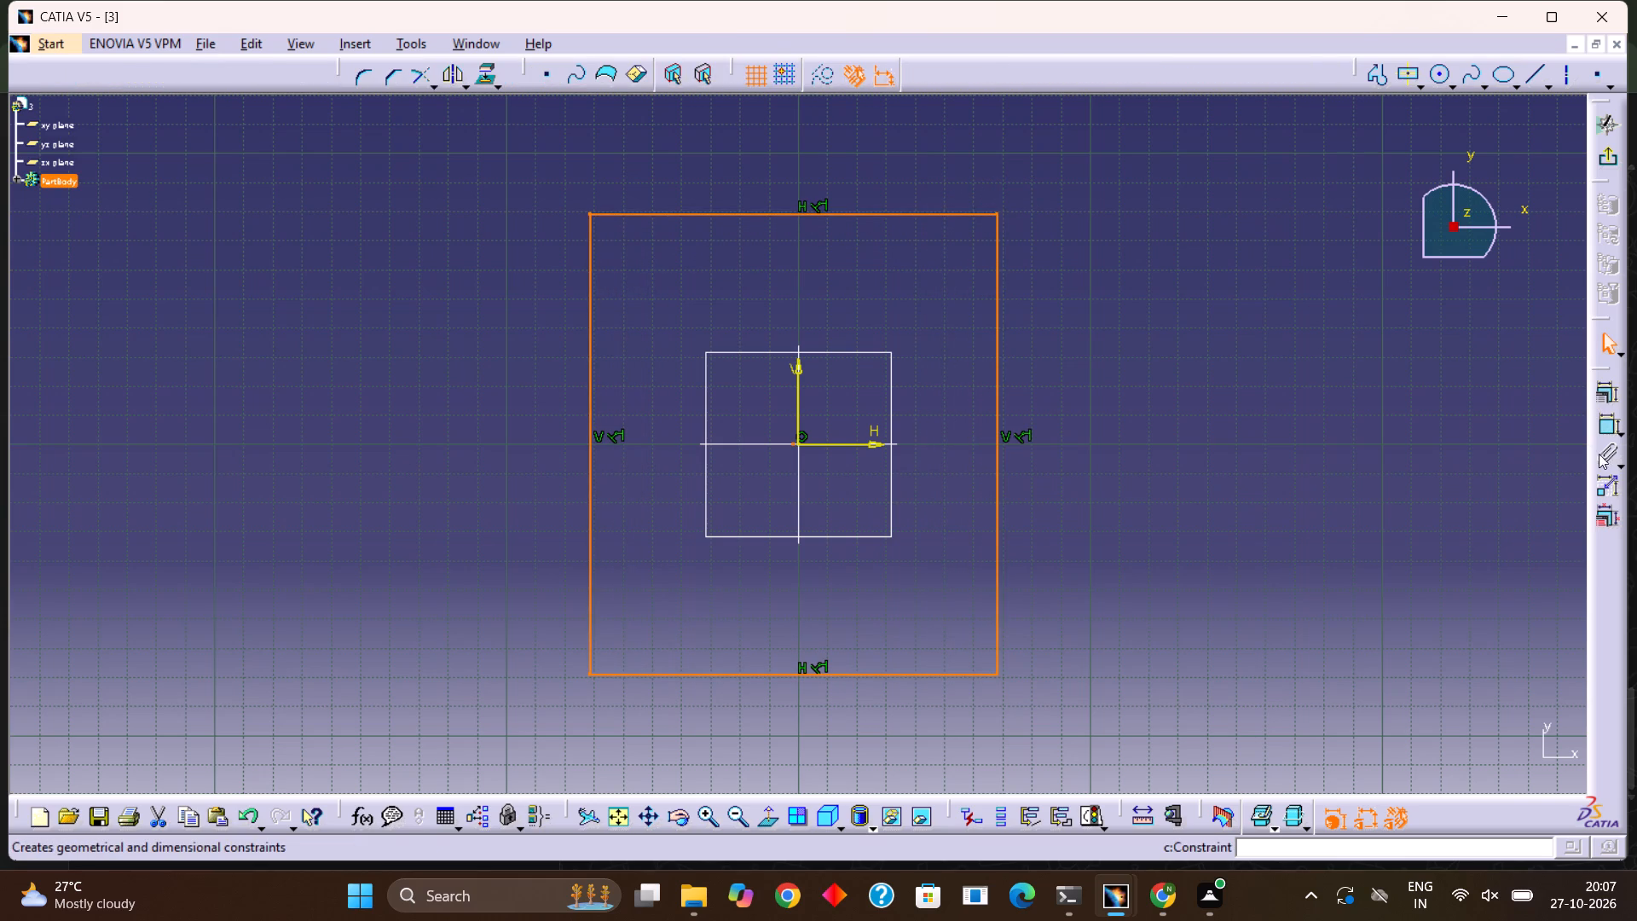
Dimension the rectangle's height and set it to 100 mm.
left_click(1612, 424)
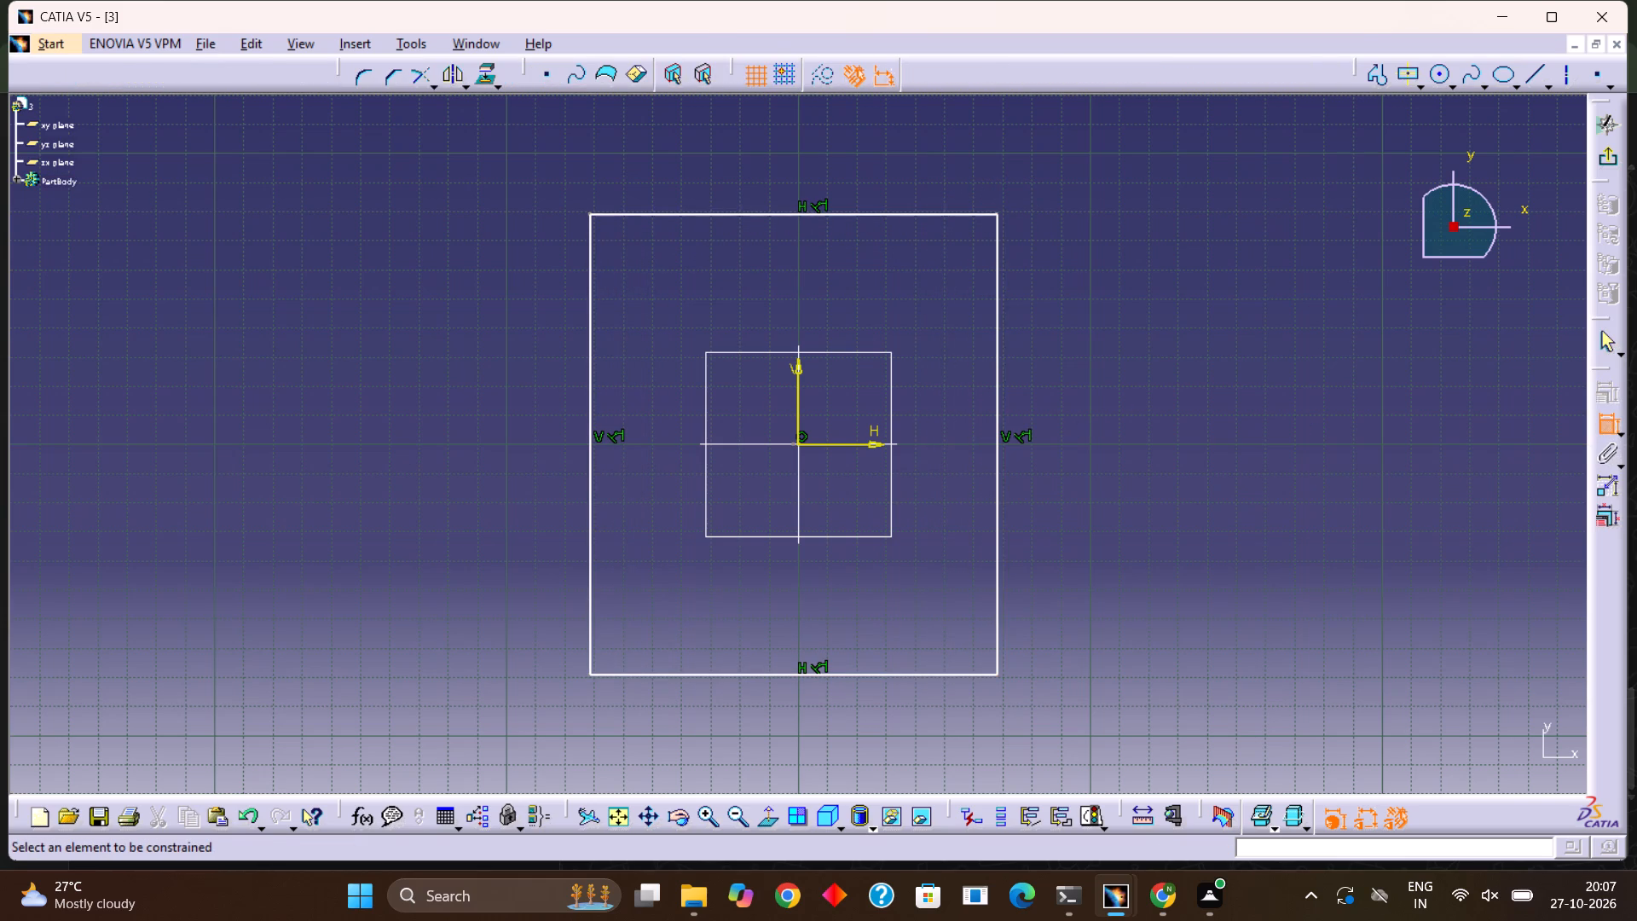
left_click(998, 472)
left_click(1173, 461)
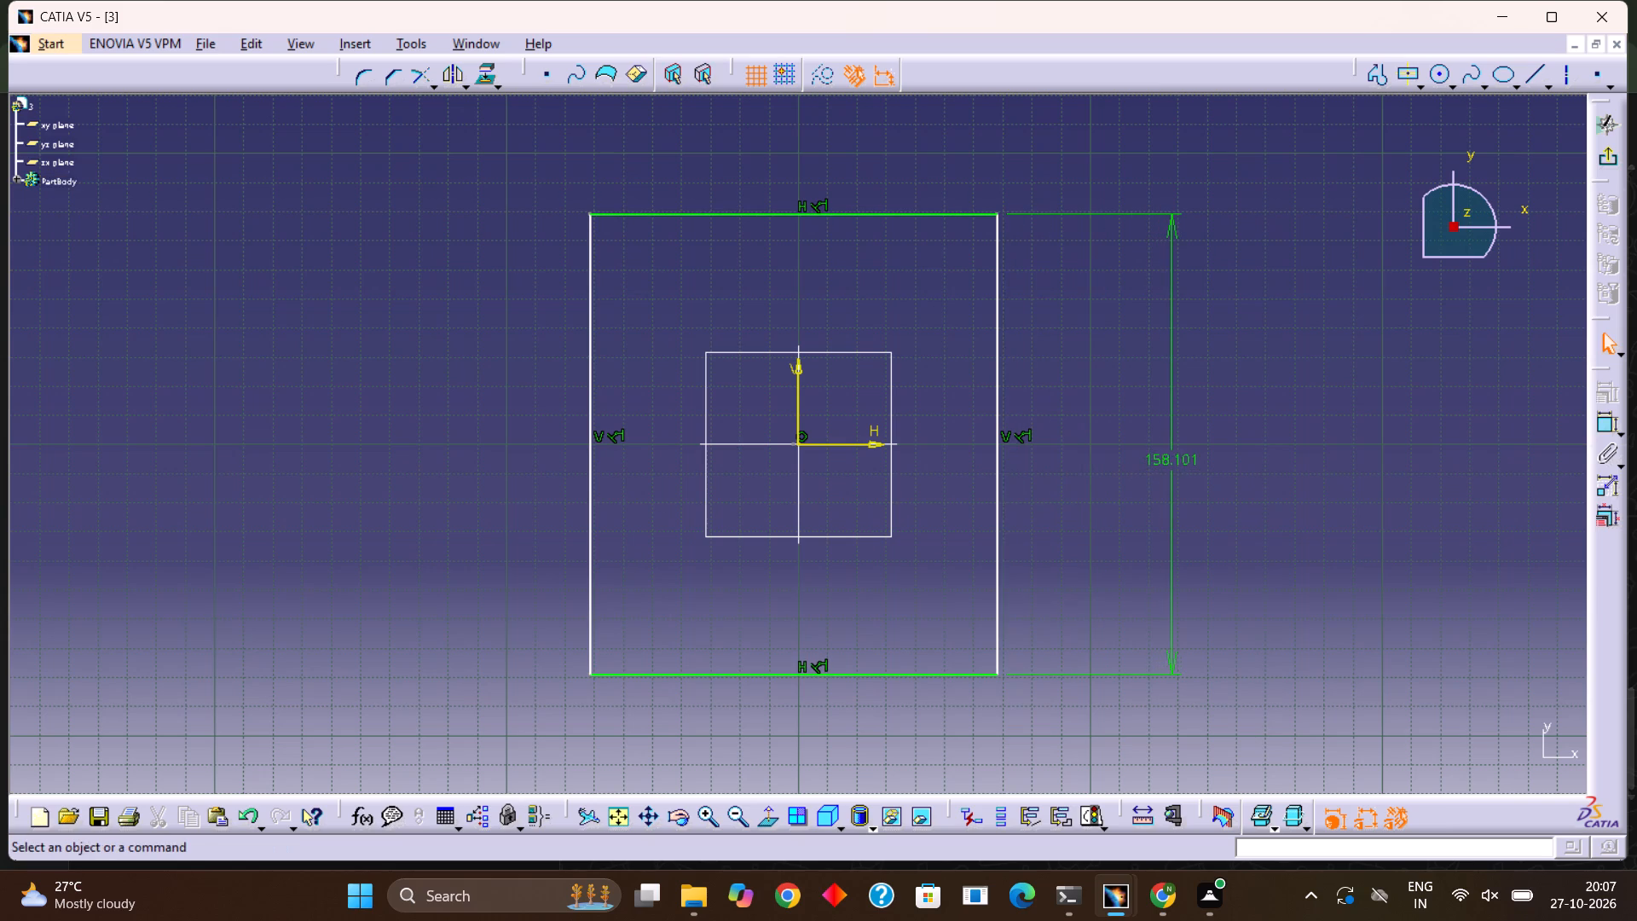
double_click(1174, 456)
key("BackSpace")
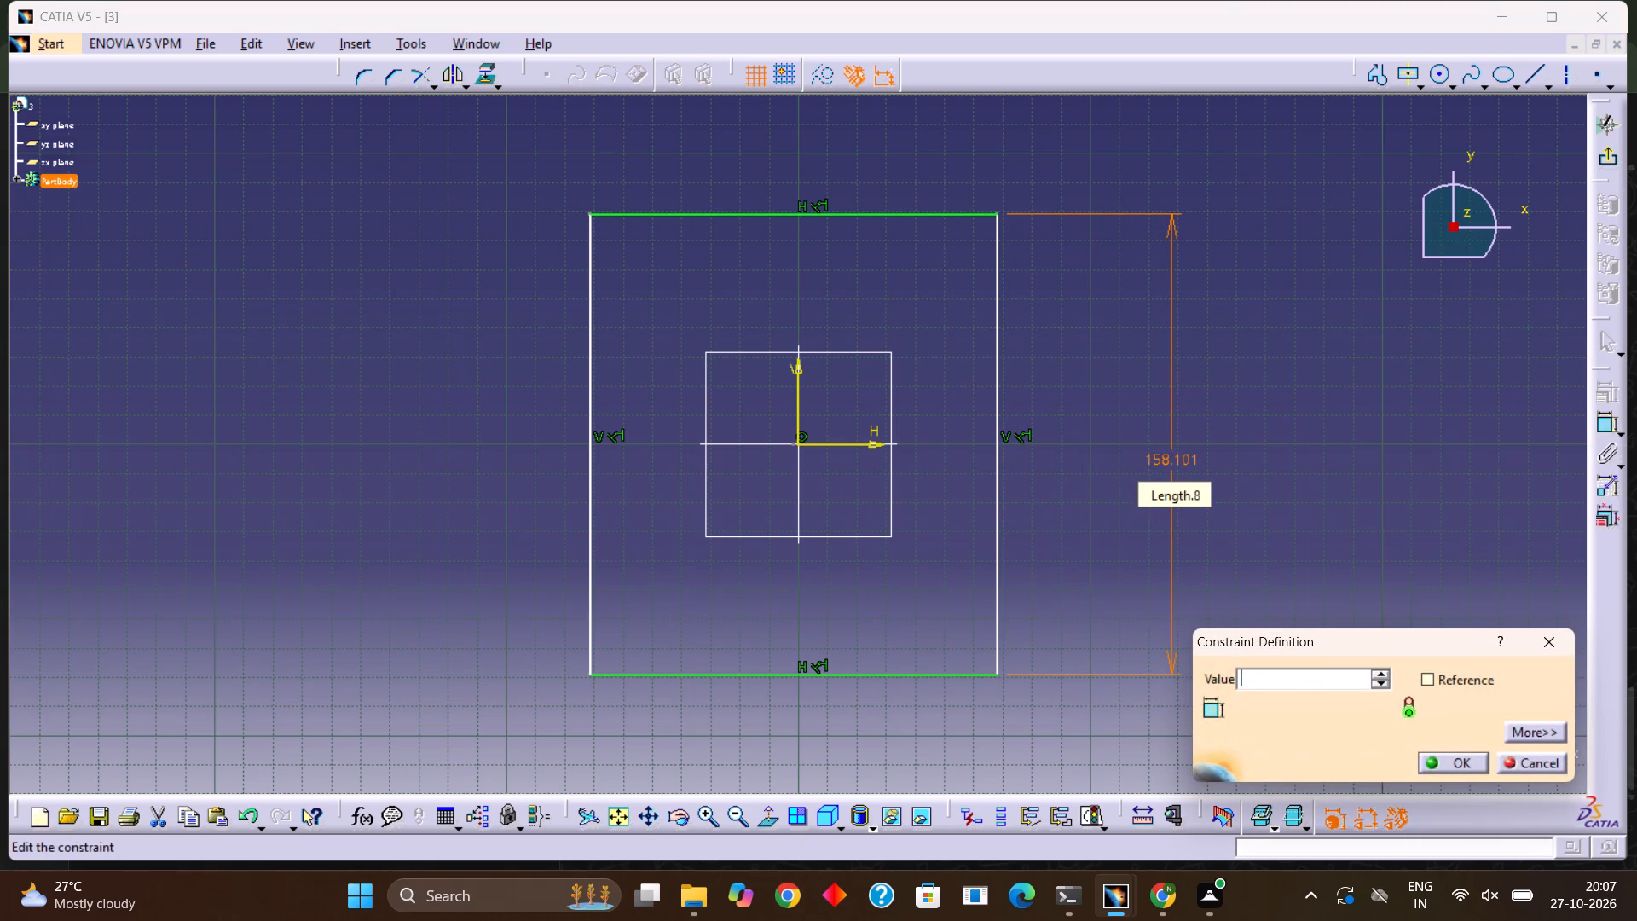
type("100")
key("Return")
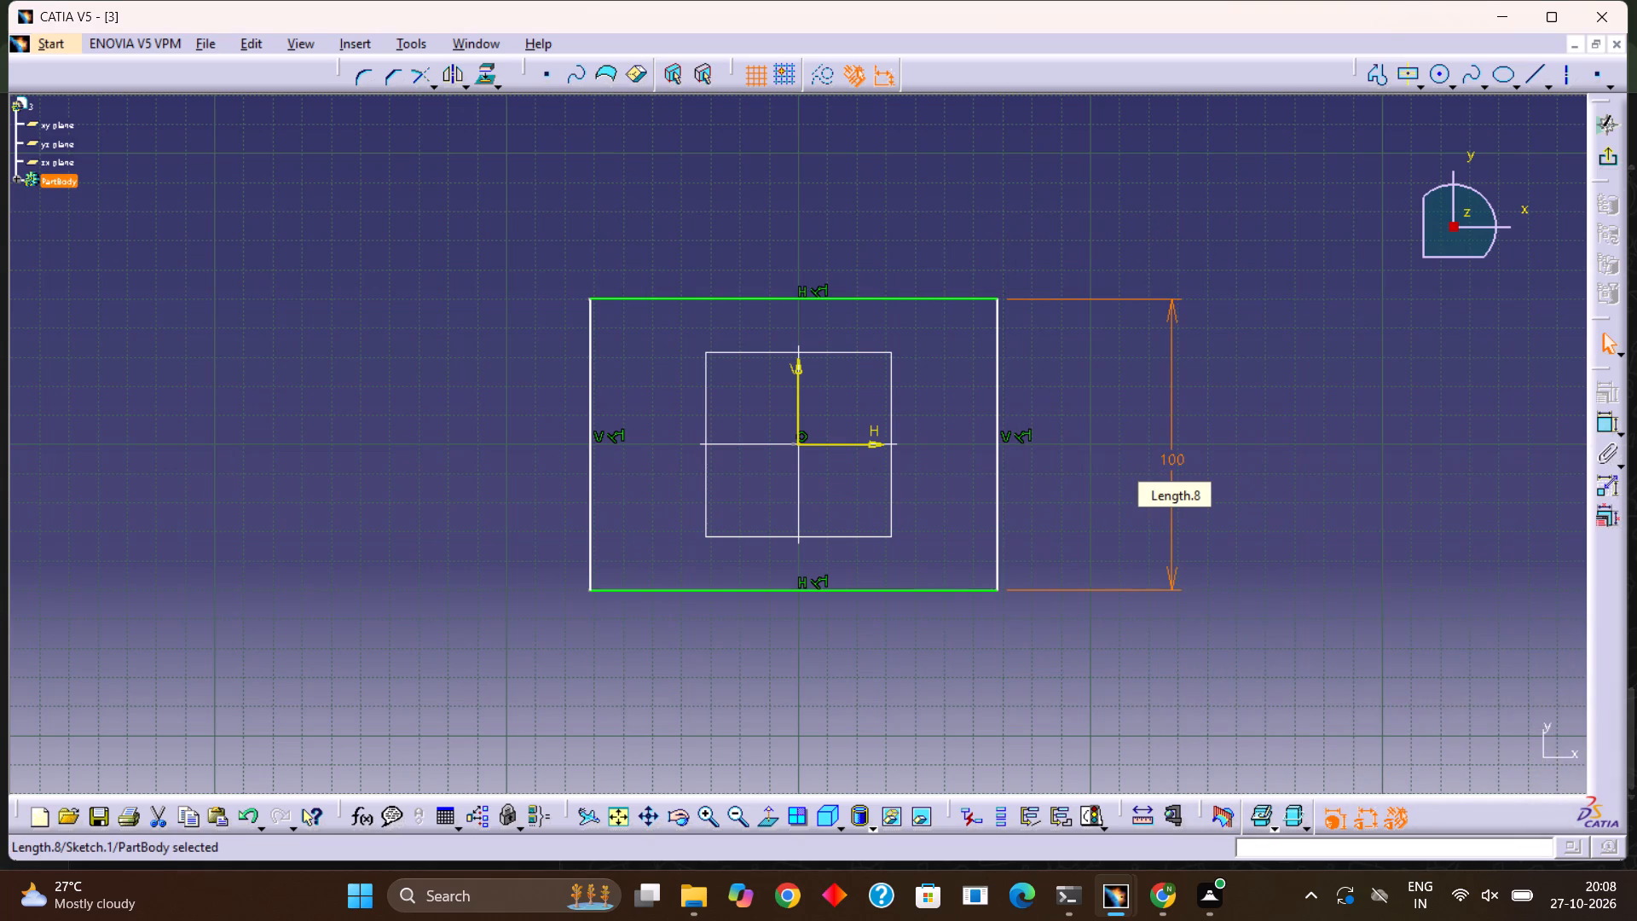
Dimension the rectangle's width along its top edge and set it to 60 mm.
left_click(1610, 419)
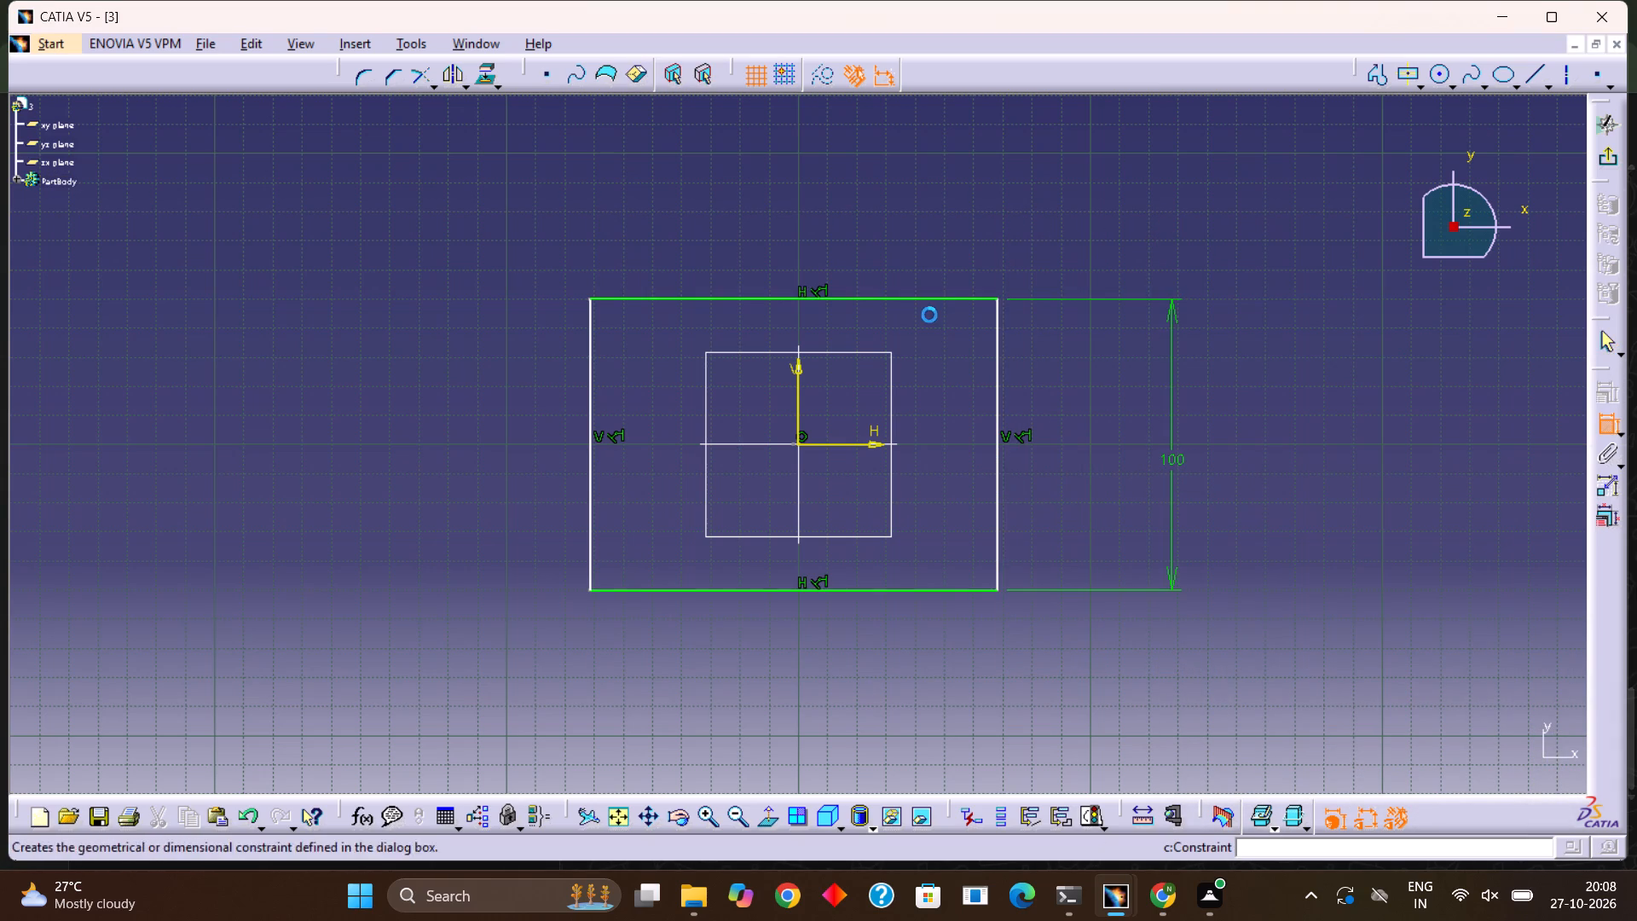
left_click(909, 293)
left_click(906, 201)
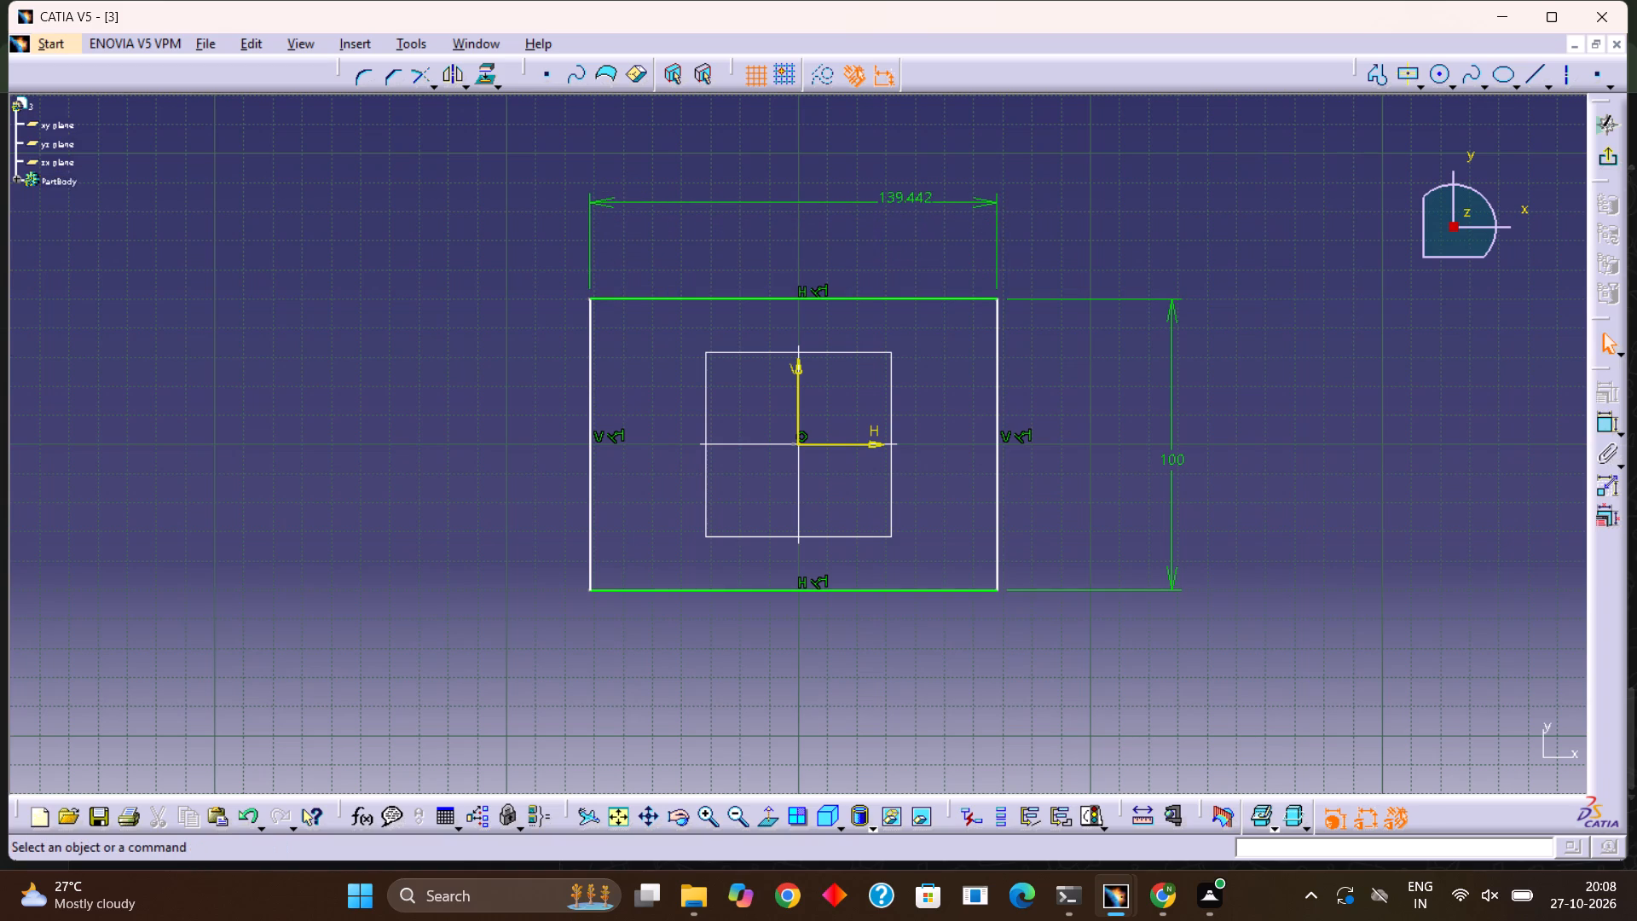
double_click(906, 202)
double_click(903, 191)
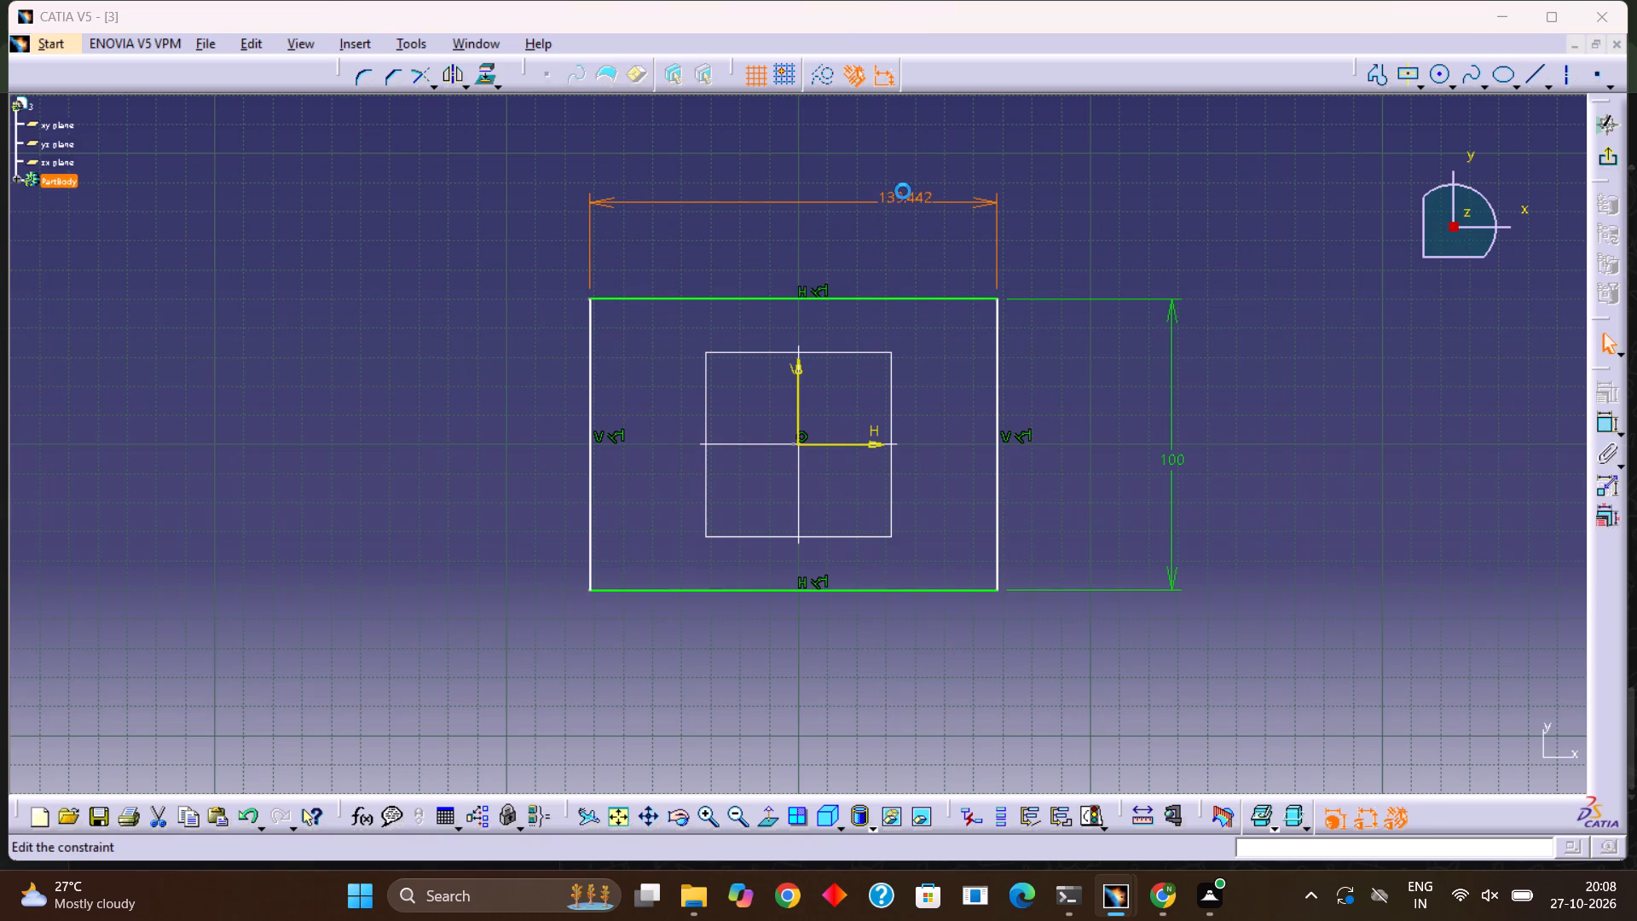
key("BackSpace")
type("60")
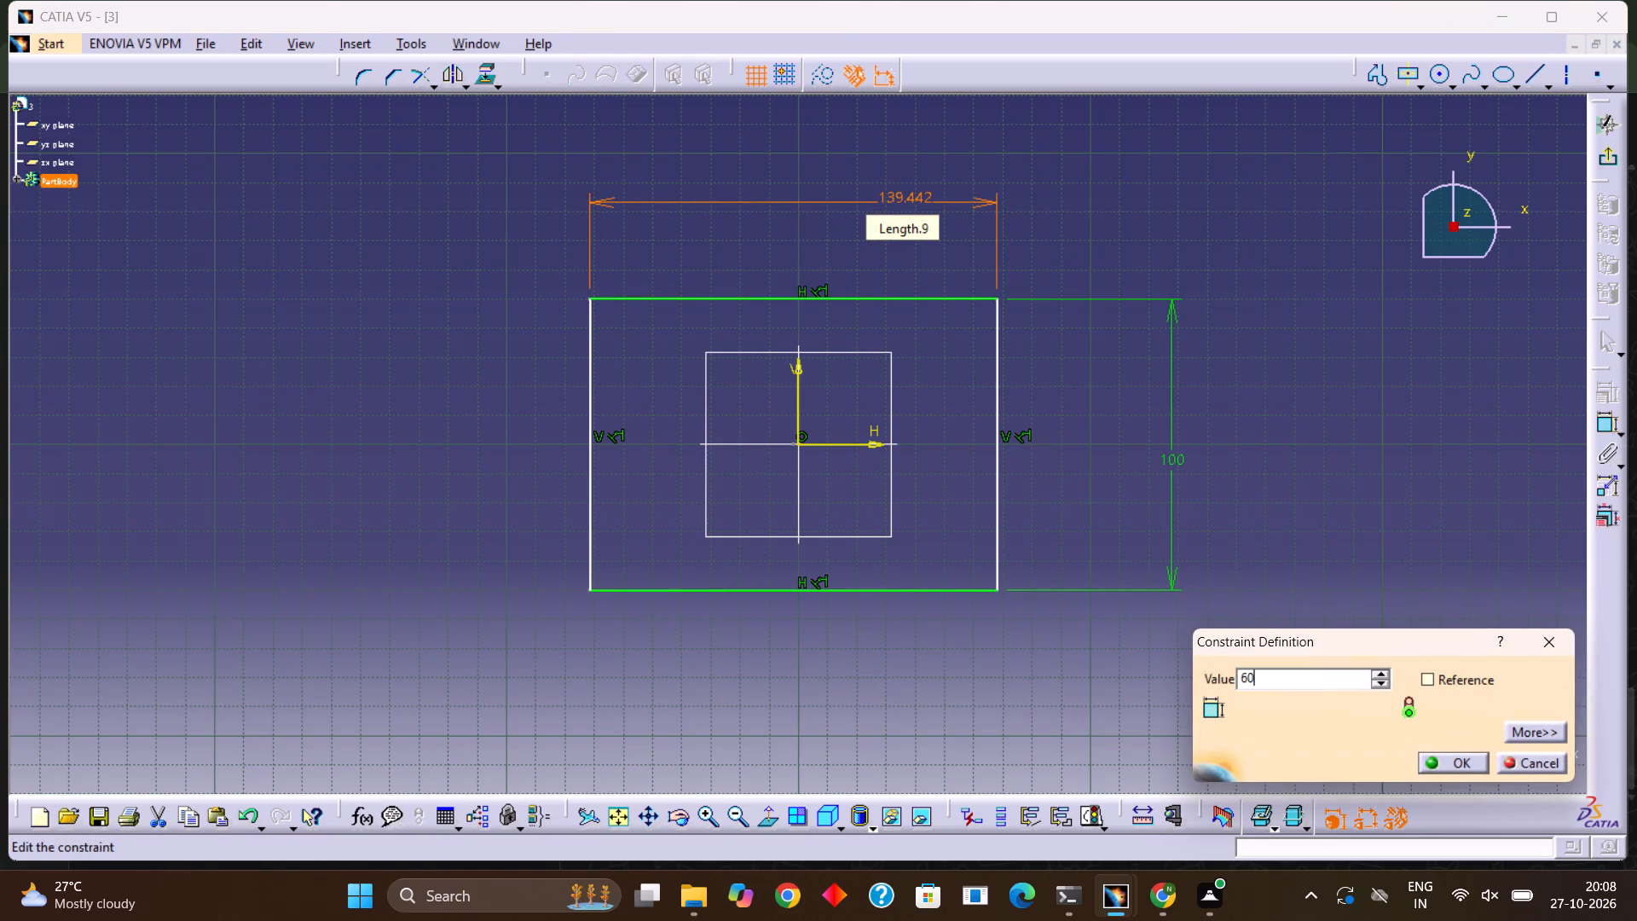
key("Return")
left_click(961, 424)
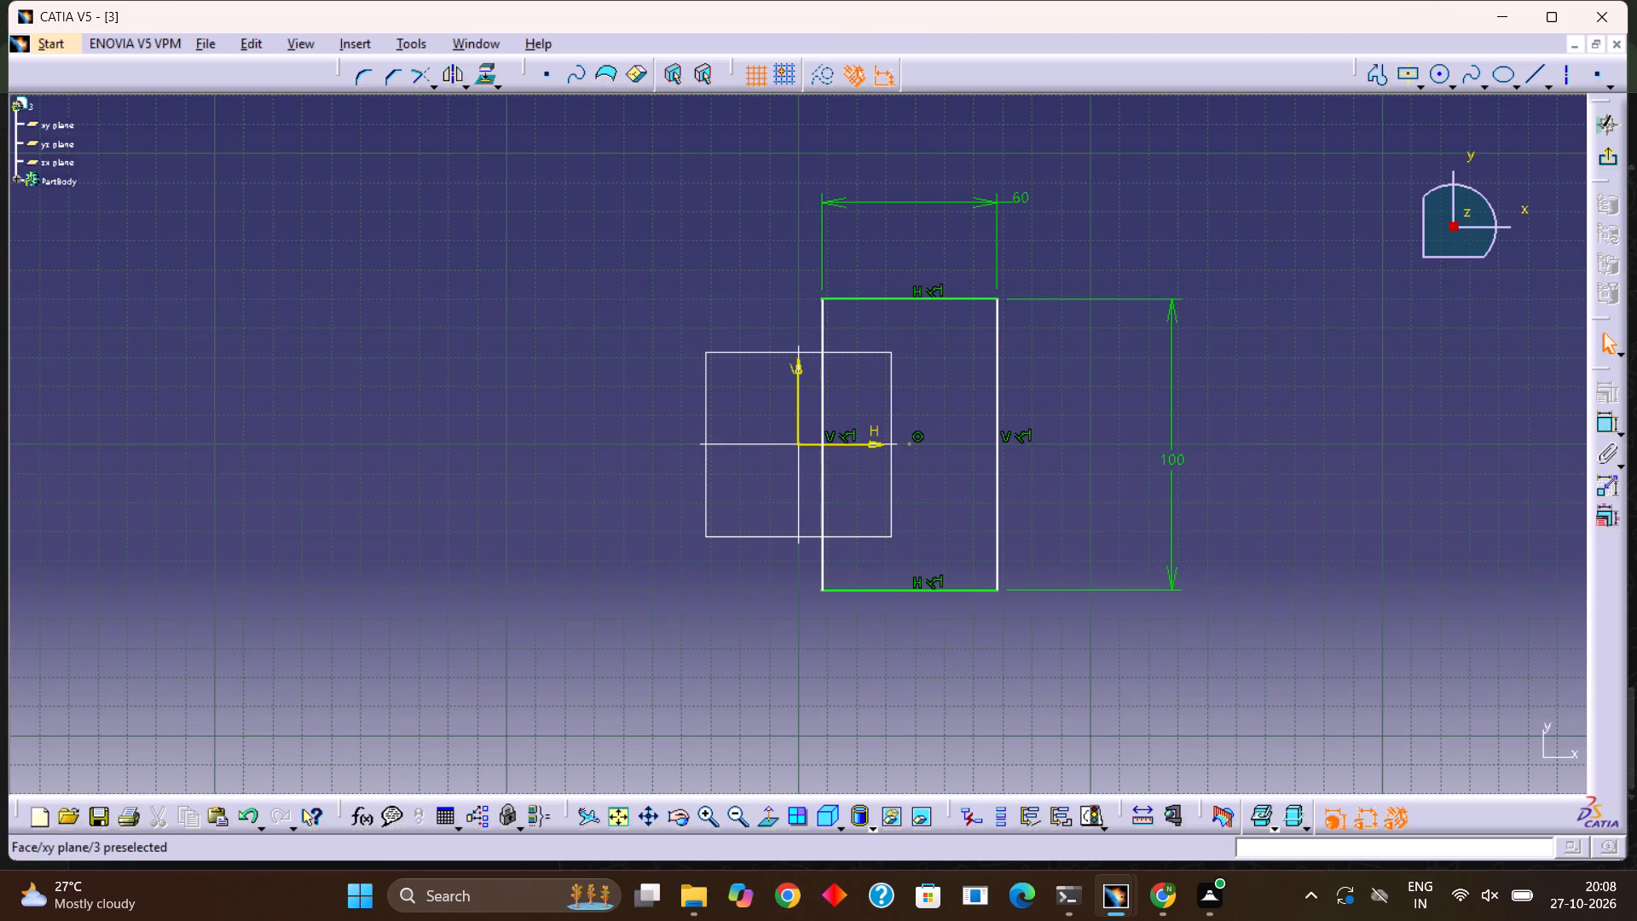
Set the rectangle's height dimension to 60 mm.
double_click(1173, 455)
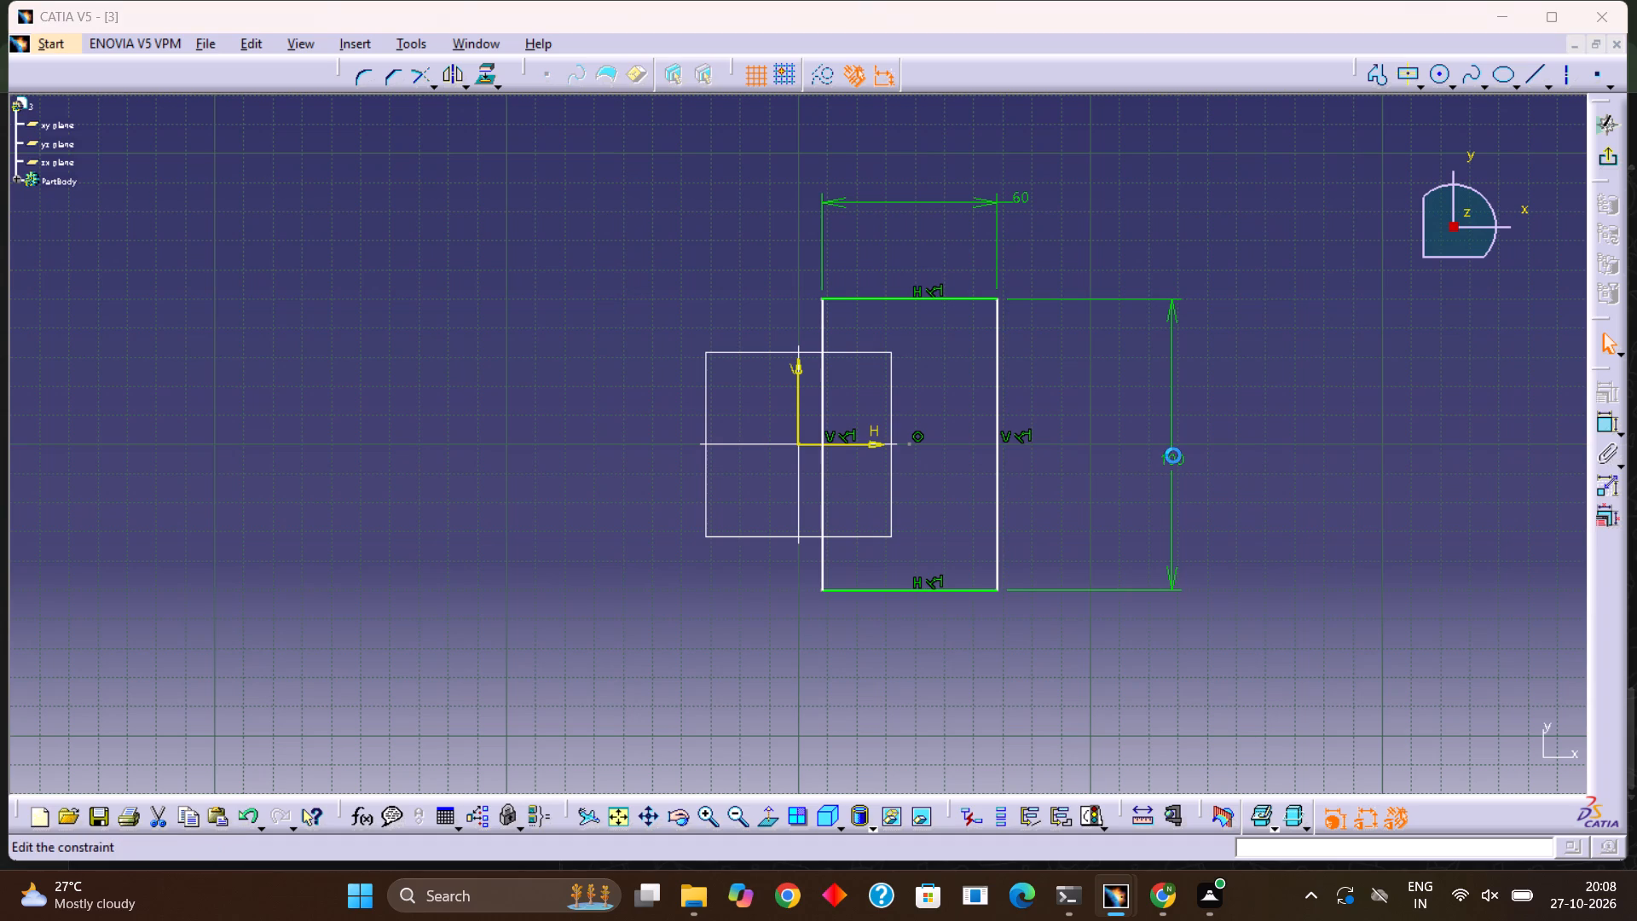
key("BackSpace")
type("60")
key("Return")
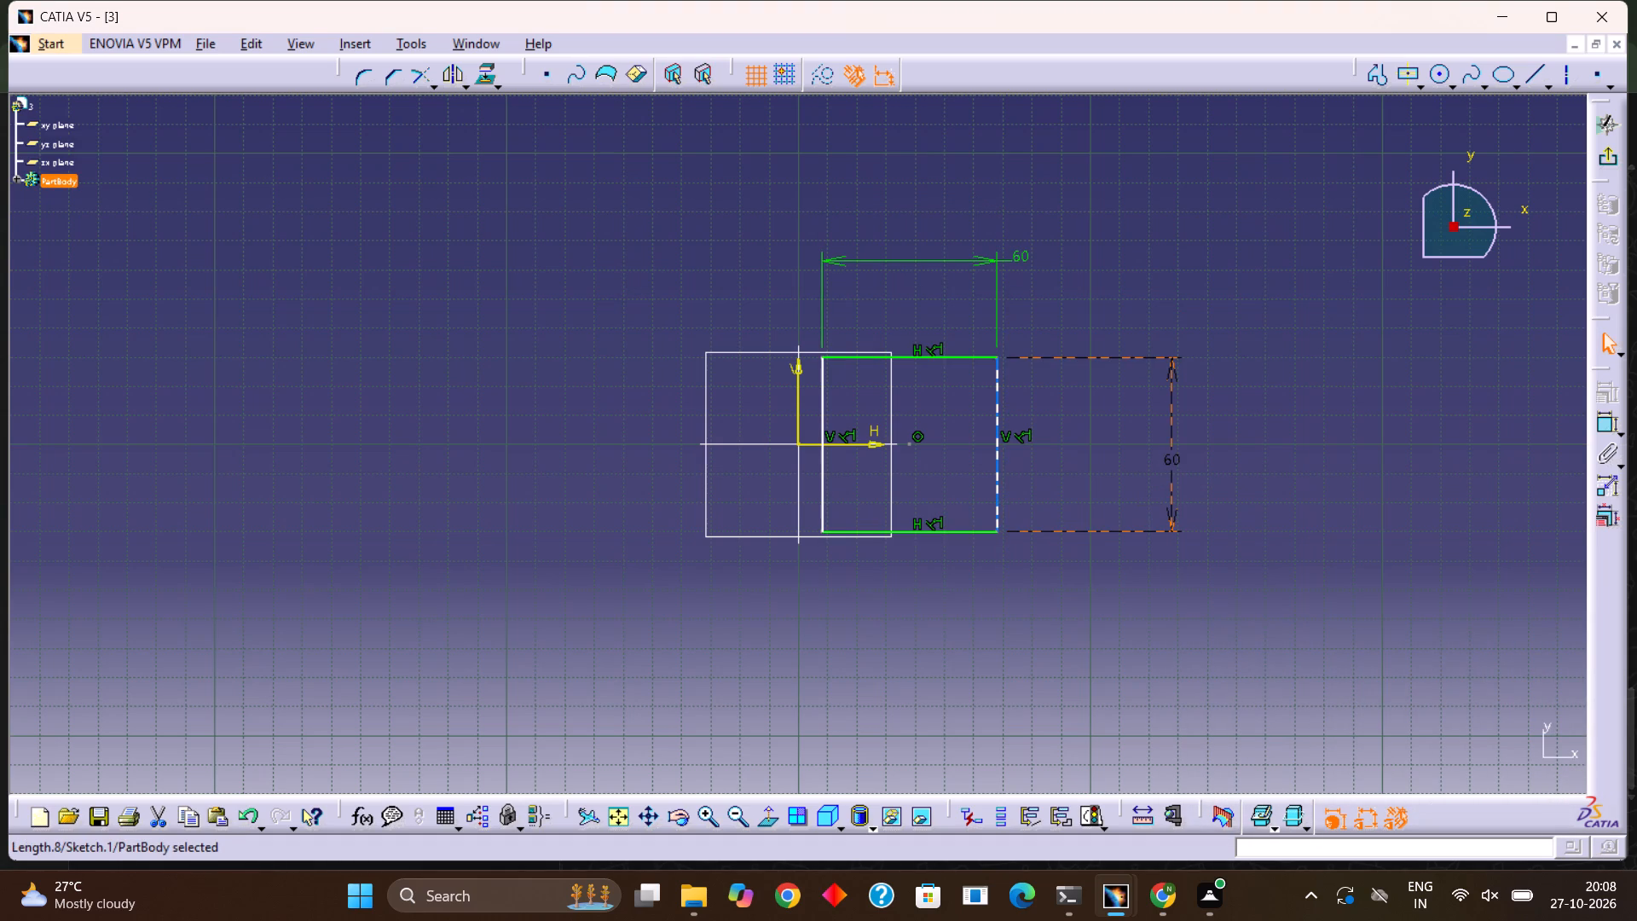
Set the rectangle's width dimension to 100 mm.
double_click(901, 249)
double_click(1021, 257)
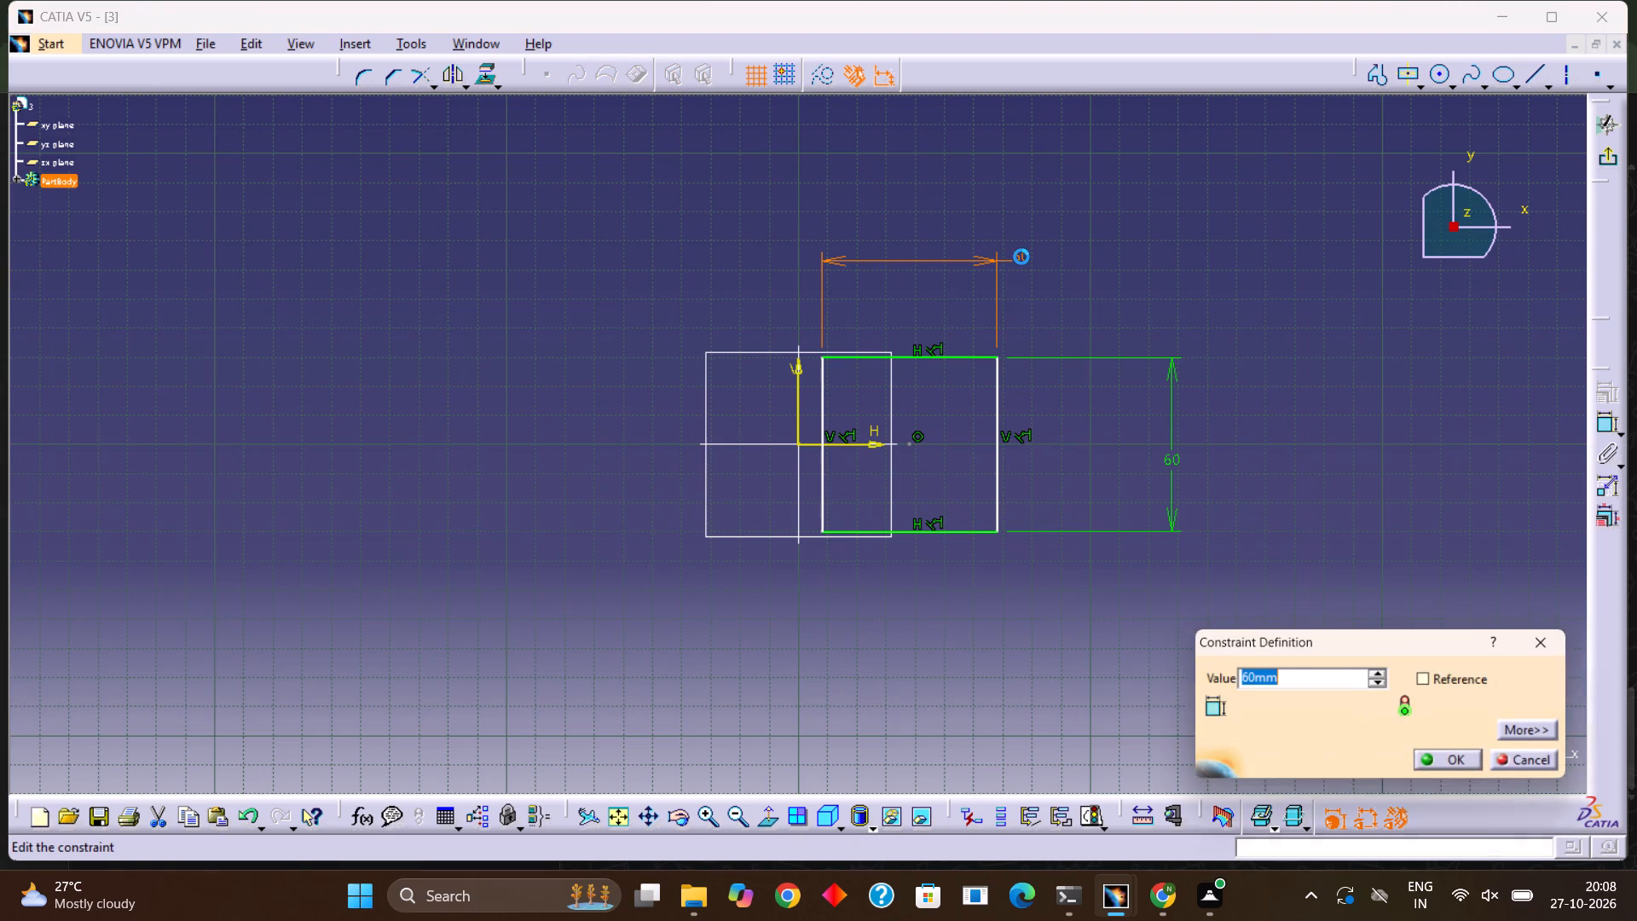
key("BackSpace")
type("100")
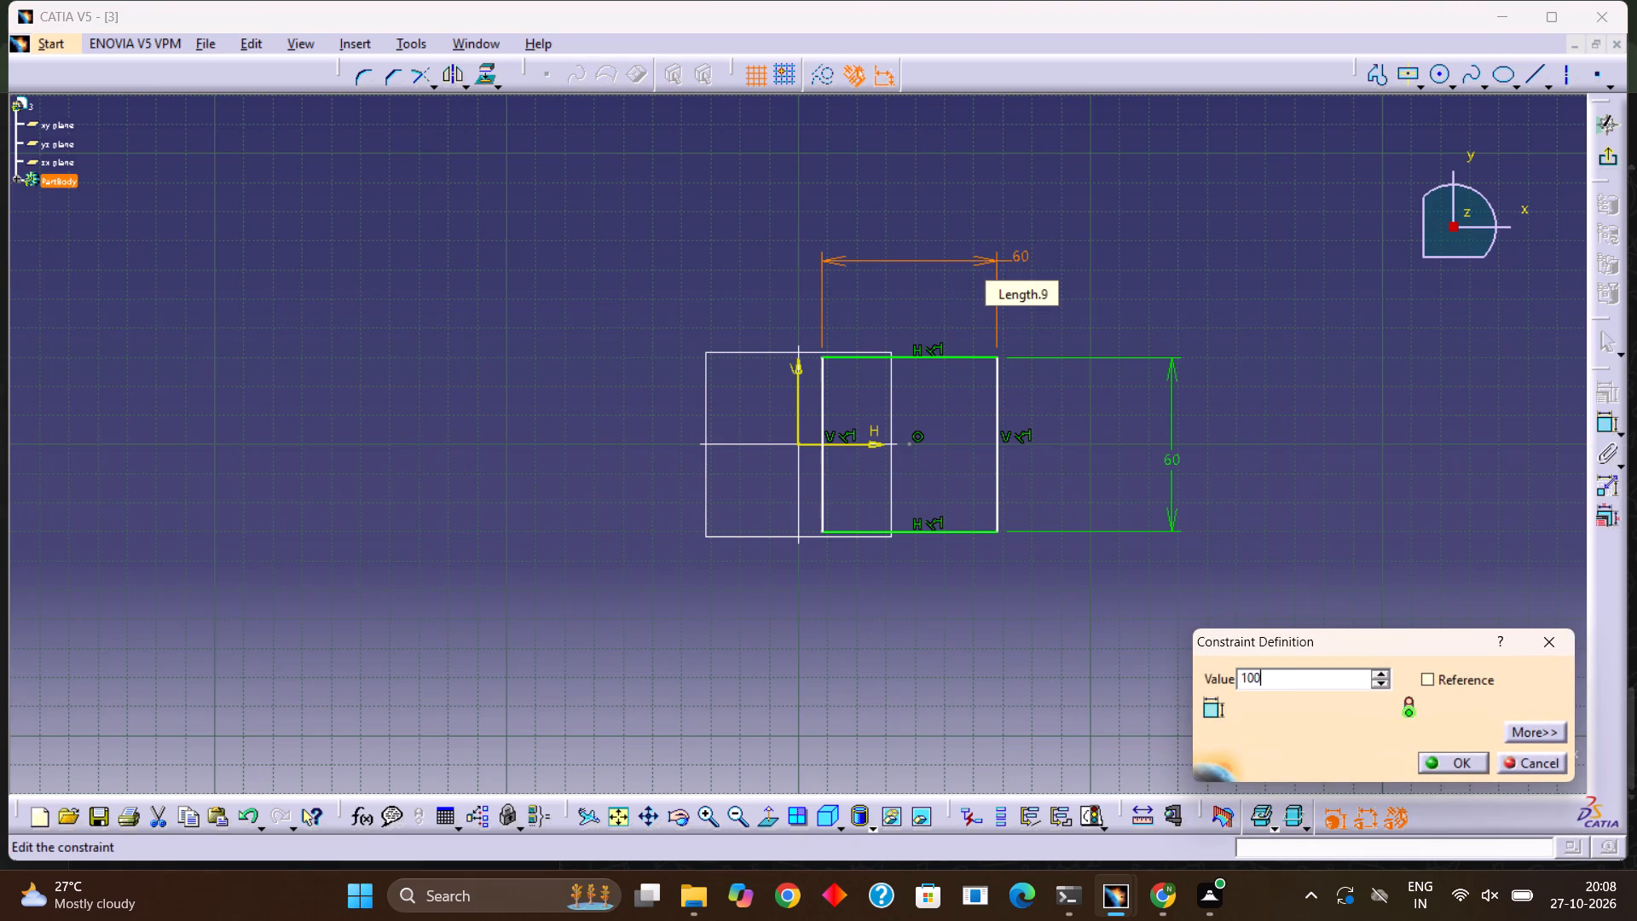
key("Return")
left_click(1114, 285)
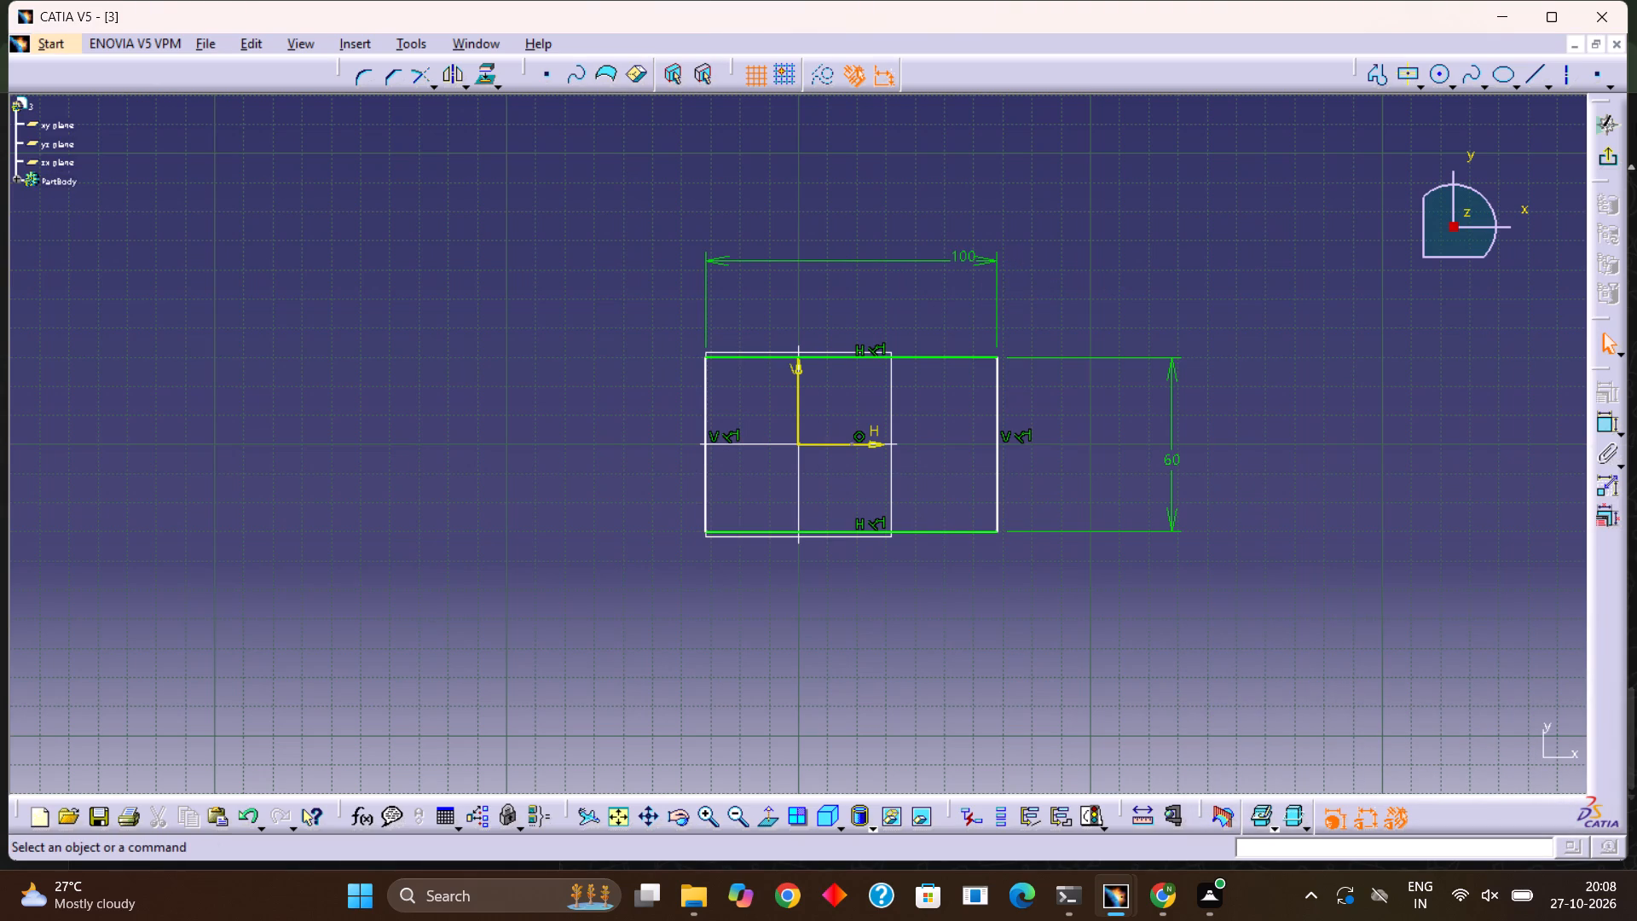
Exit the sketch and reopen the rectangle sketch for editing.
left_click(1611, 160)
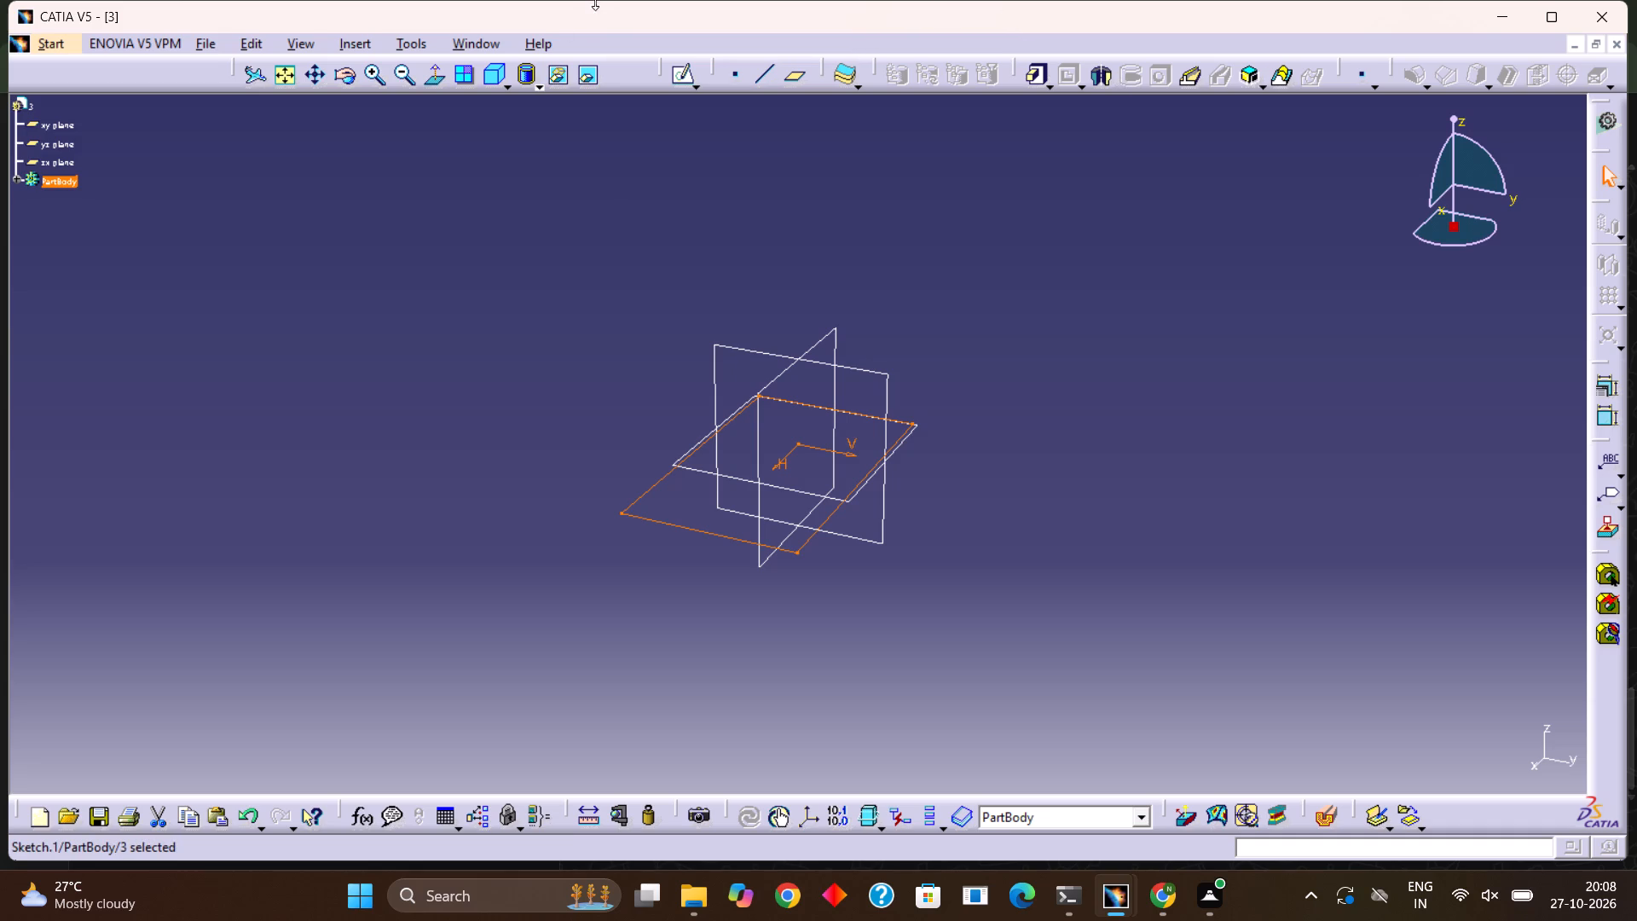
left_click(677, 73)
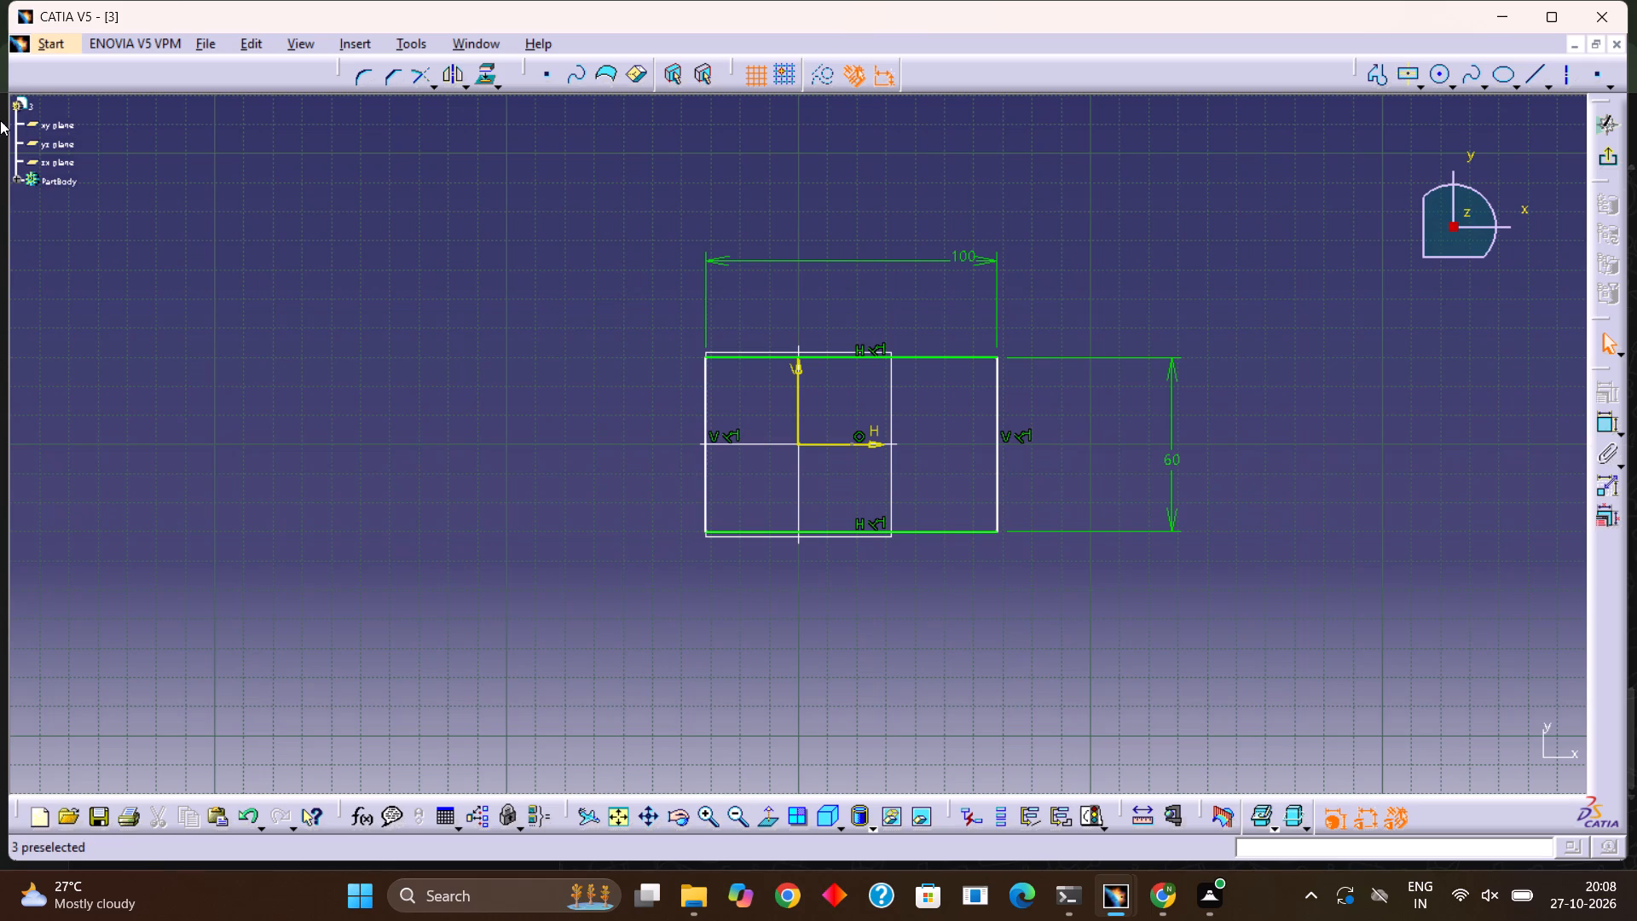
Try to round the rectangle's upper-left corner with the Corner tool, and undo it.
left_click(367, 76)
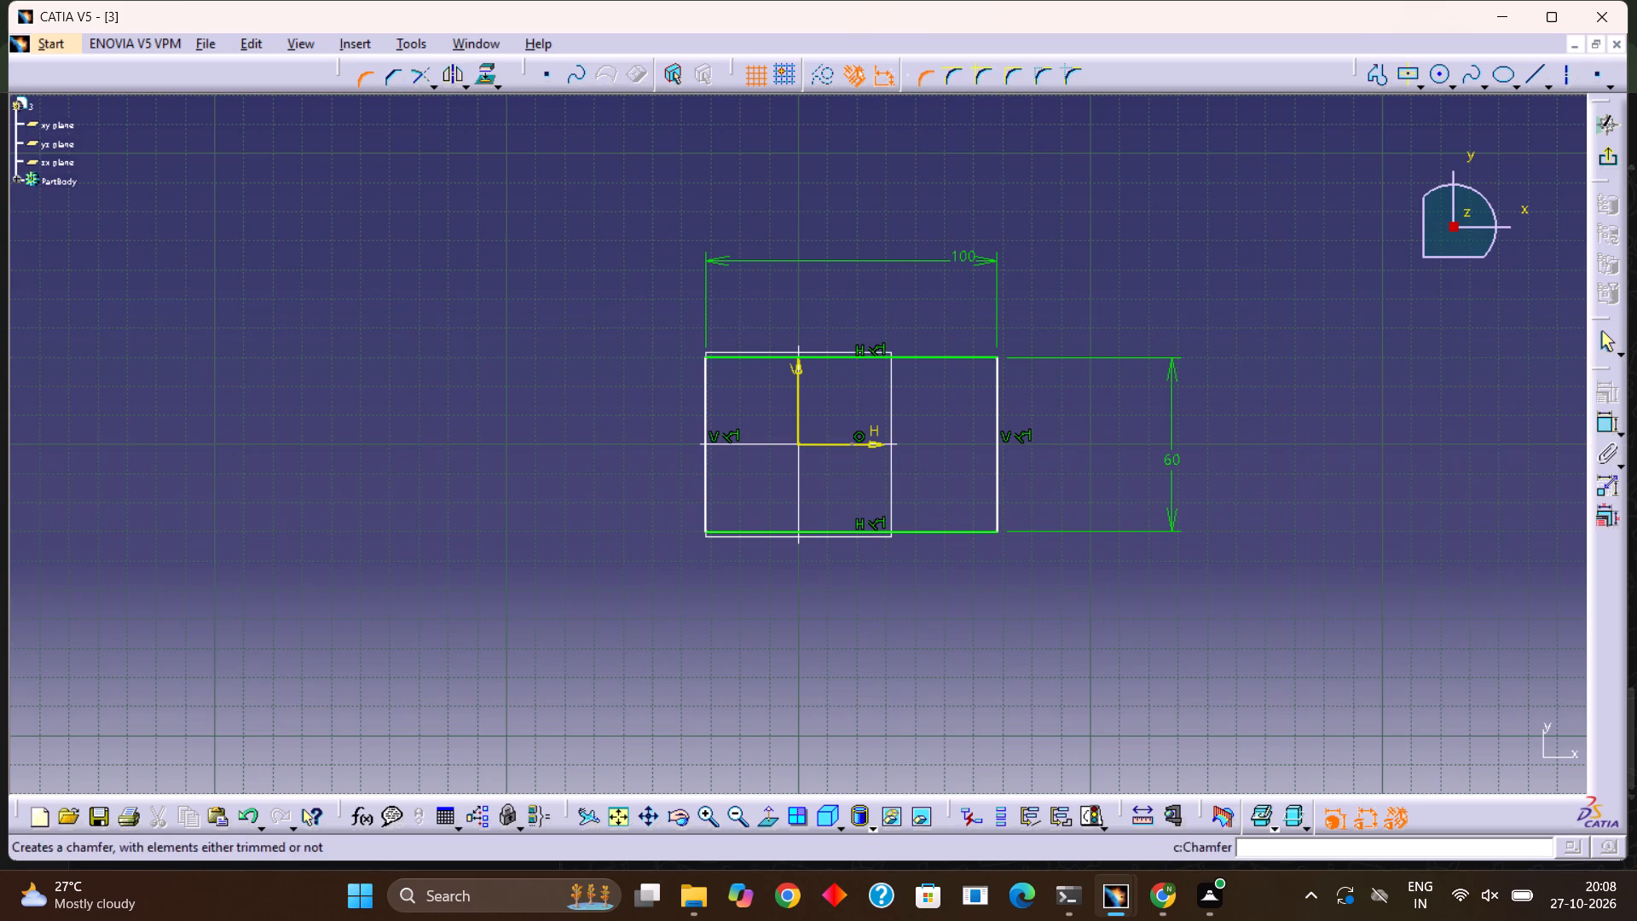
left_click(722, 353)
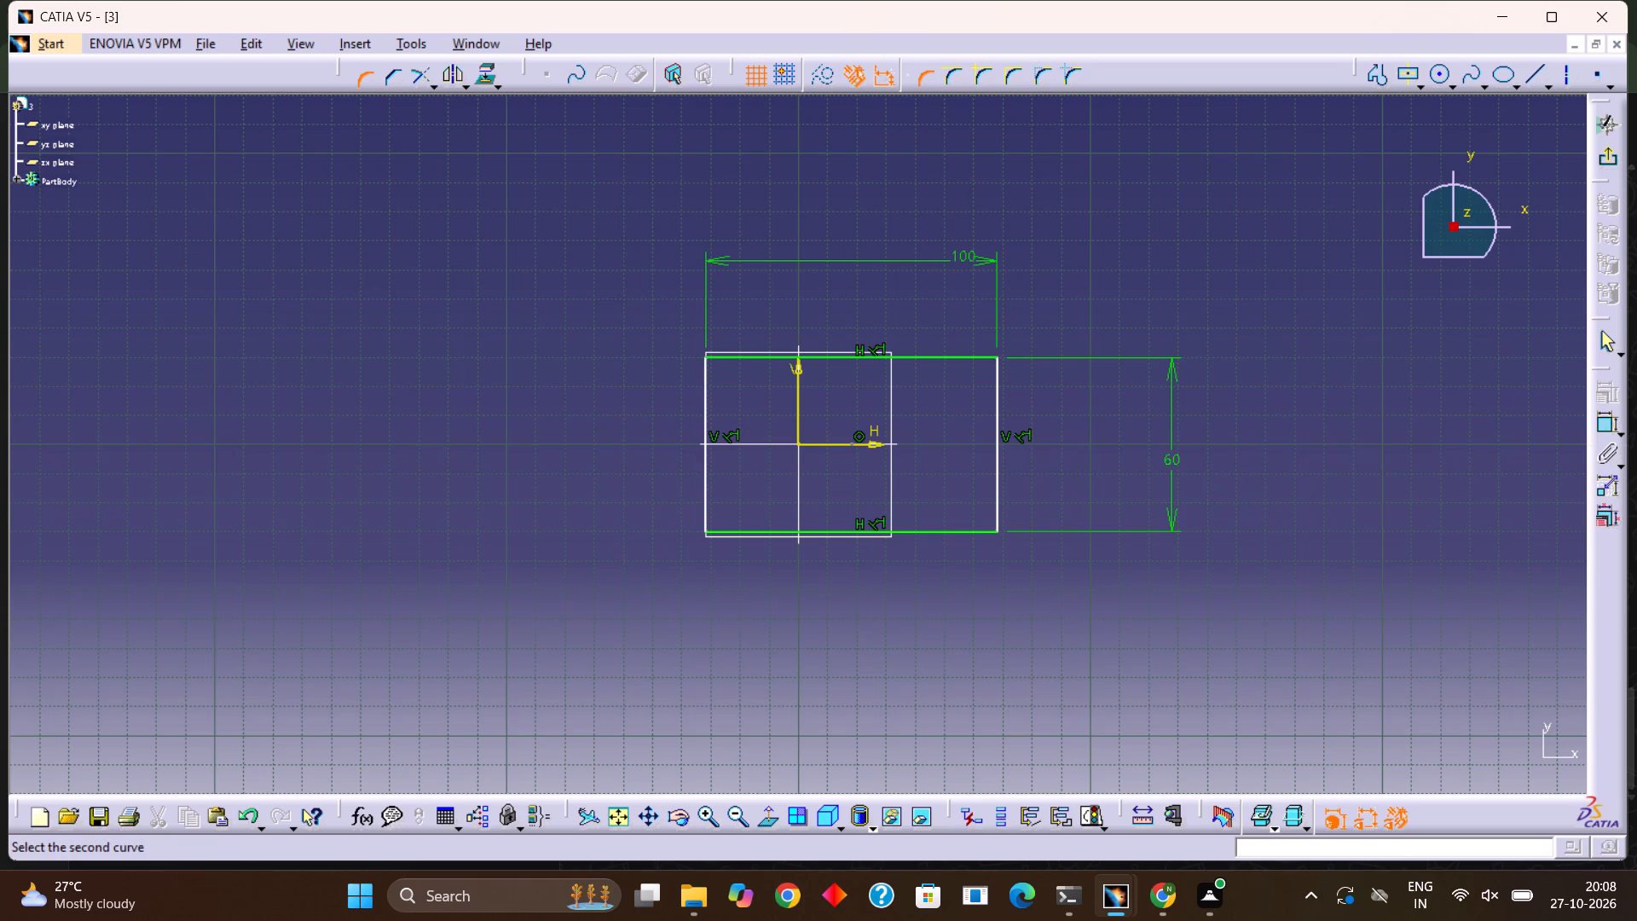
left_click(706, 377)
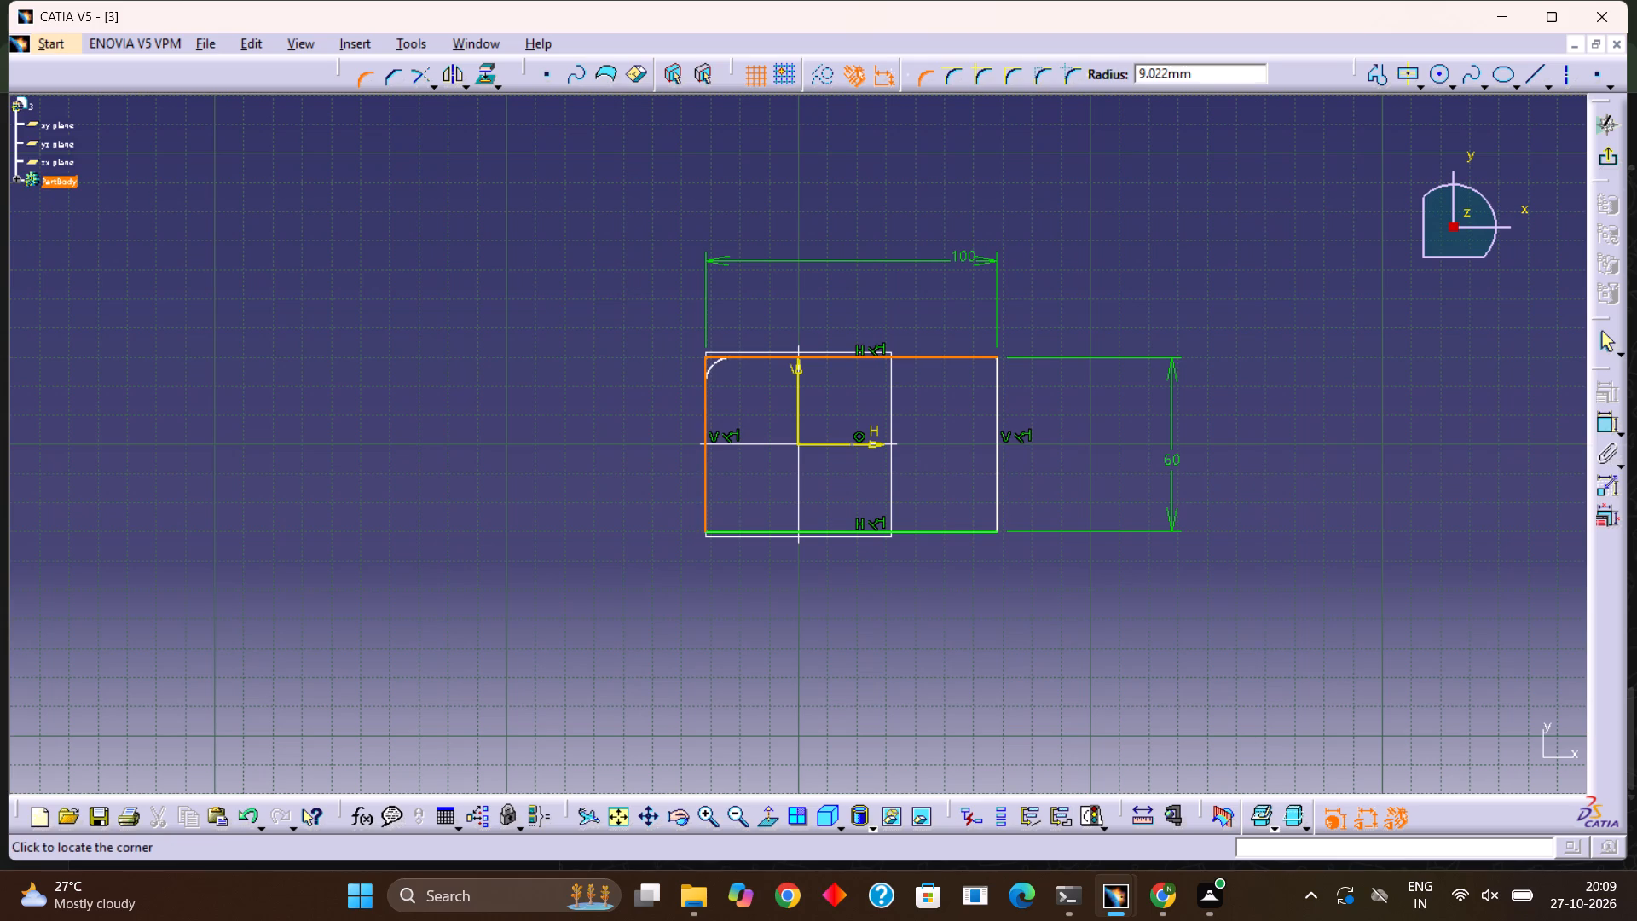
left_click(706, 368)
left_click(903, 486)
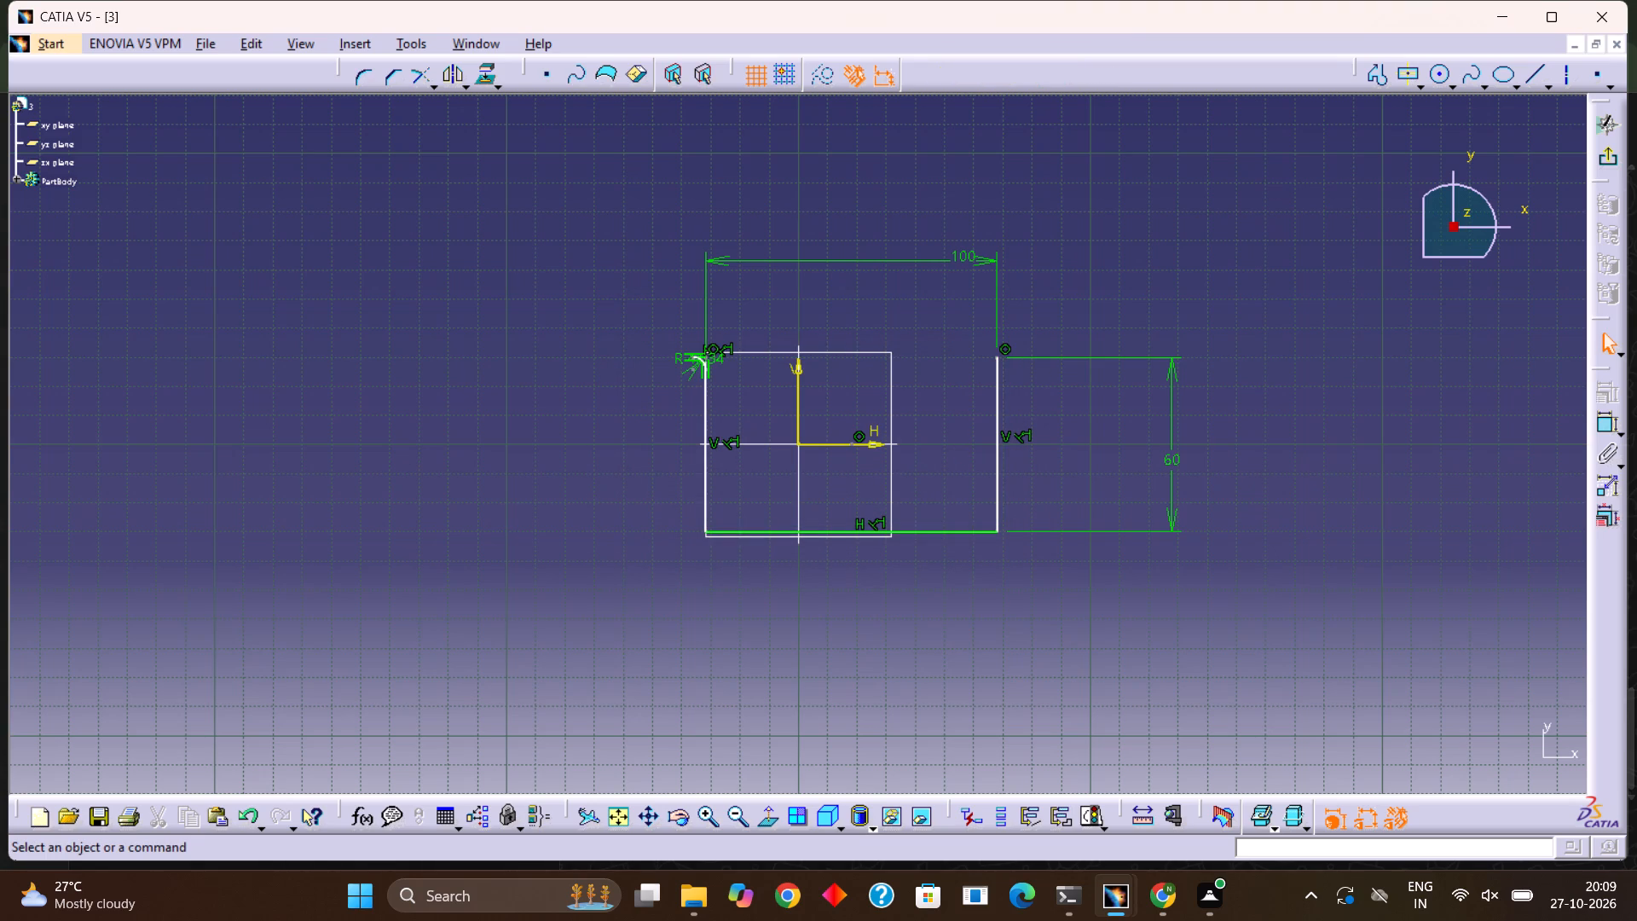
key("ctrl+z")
Round the rectangle's upper-left corner with the Corner tool at a radius of about 16.6 mm, converting the edge's length constraint into a distance.
left_click(359, 68)
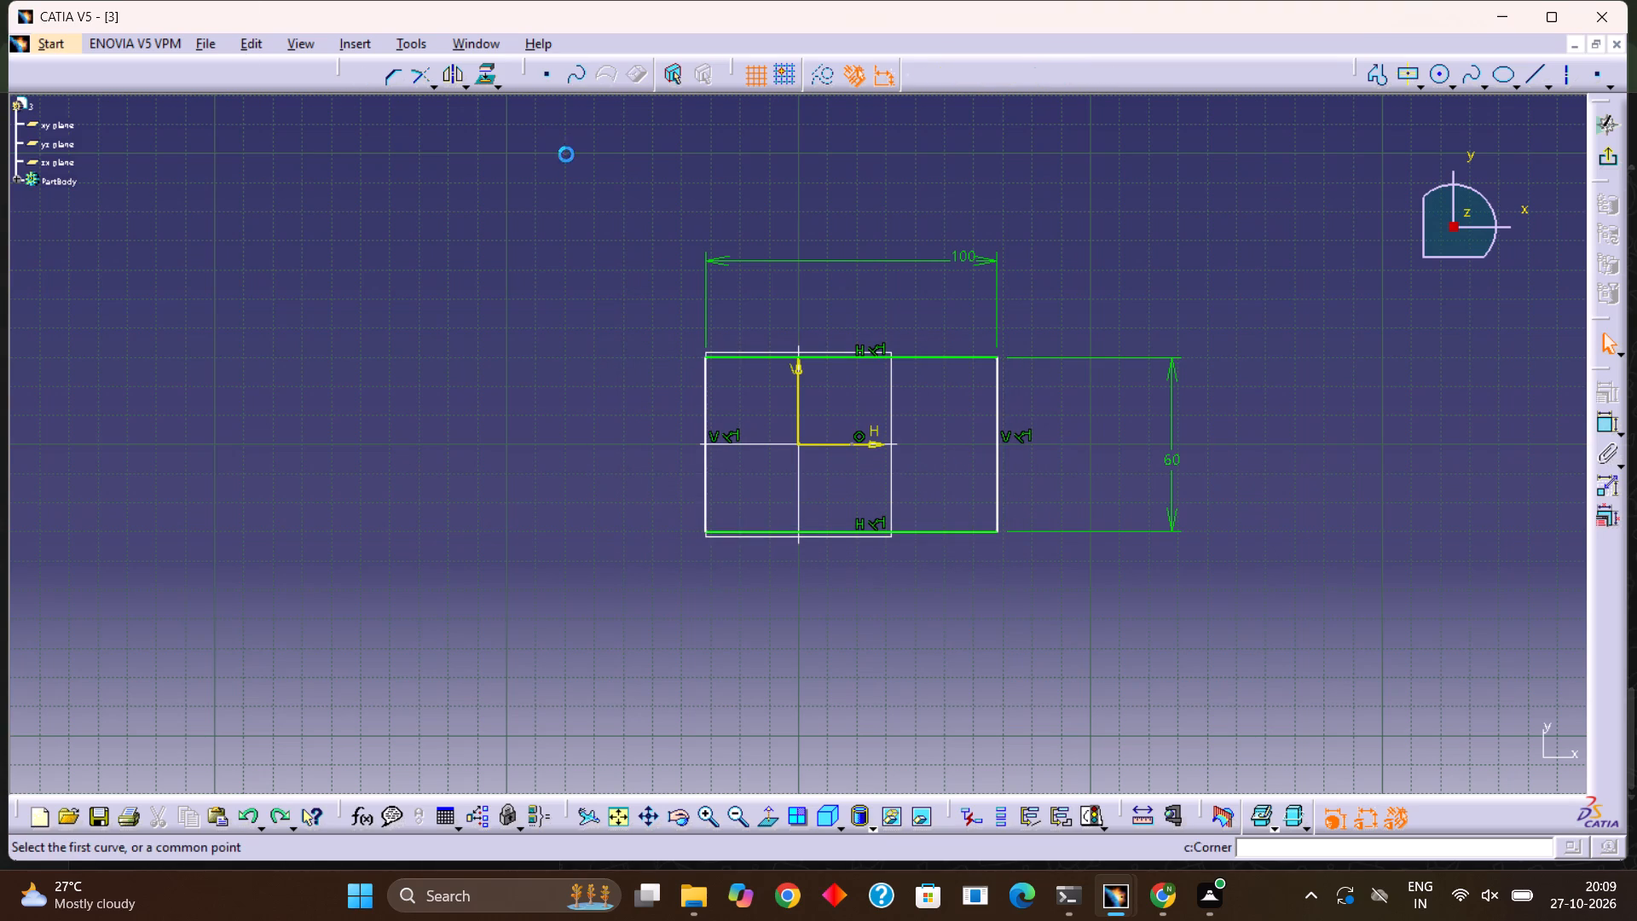
left_click(714, 352)
left_click(703, 379)
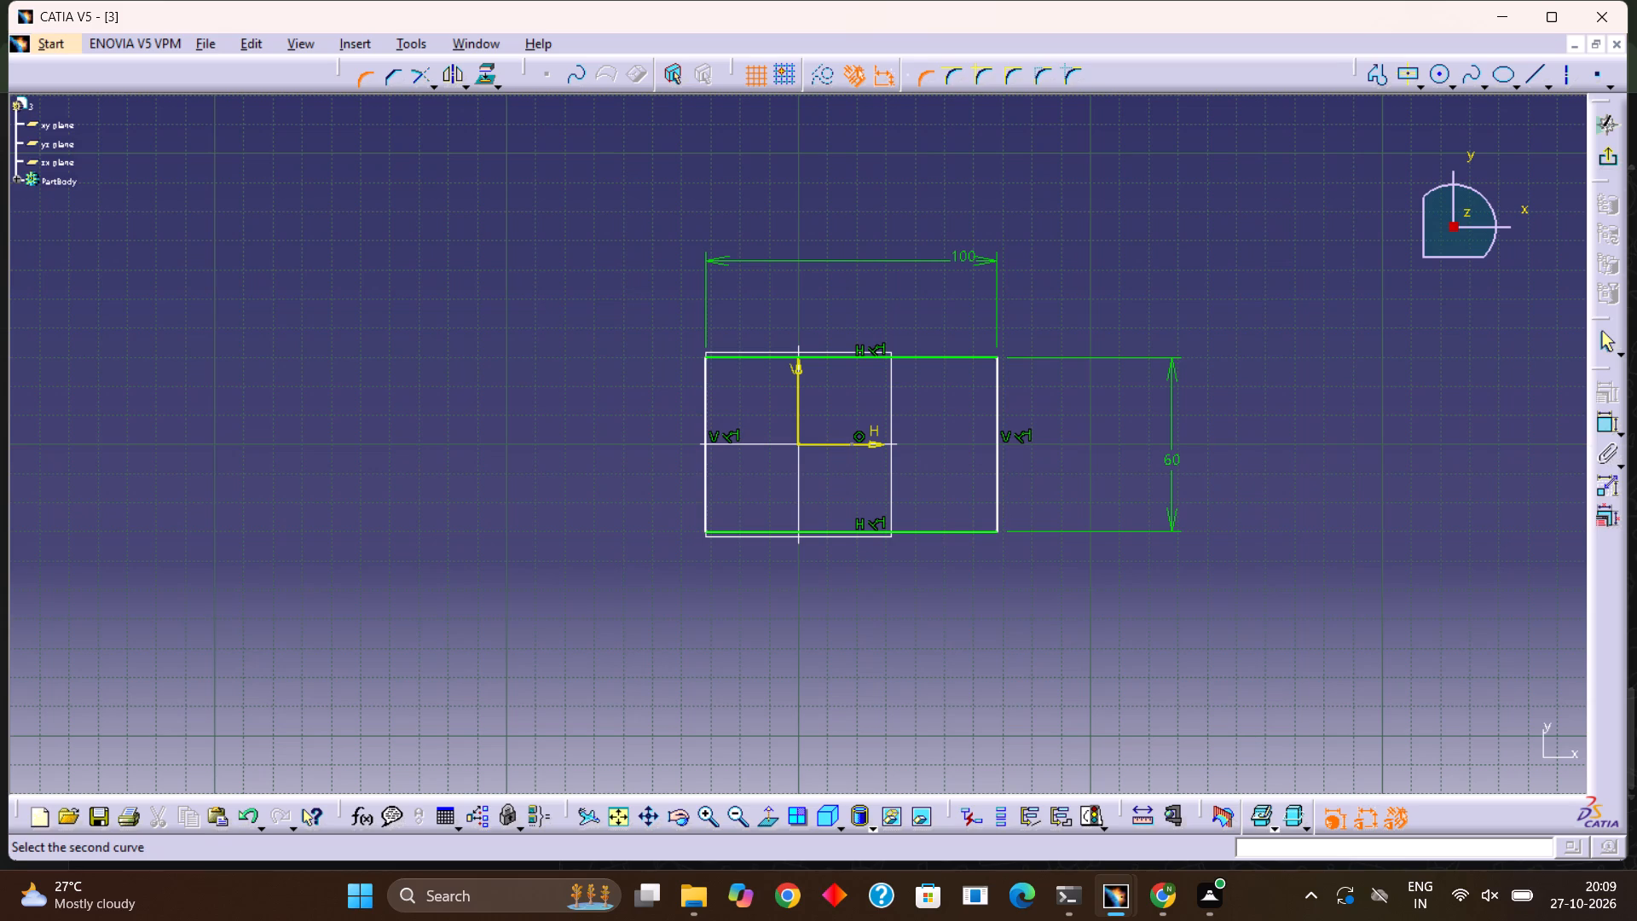
left_click(723, 351)
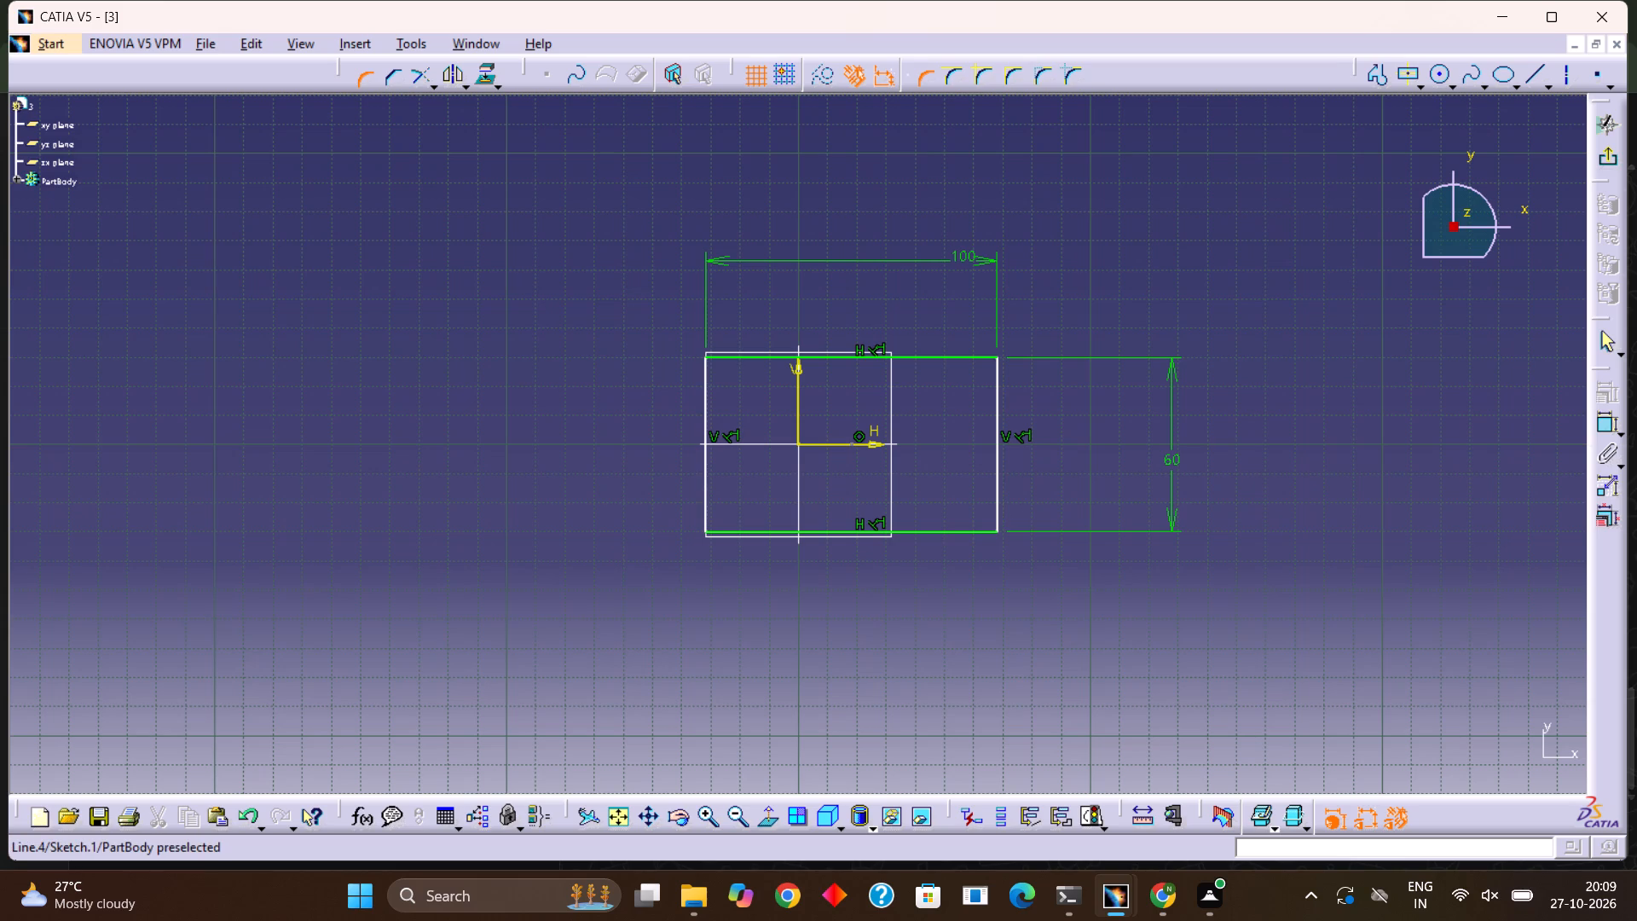
left_click(726, 352)
left_click(706, 377)
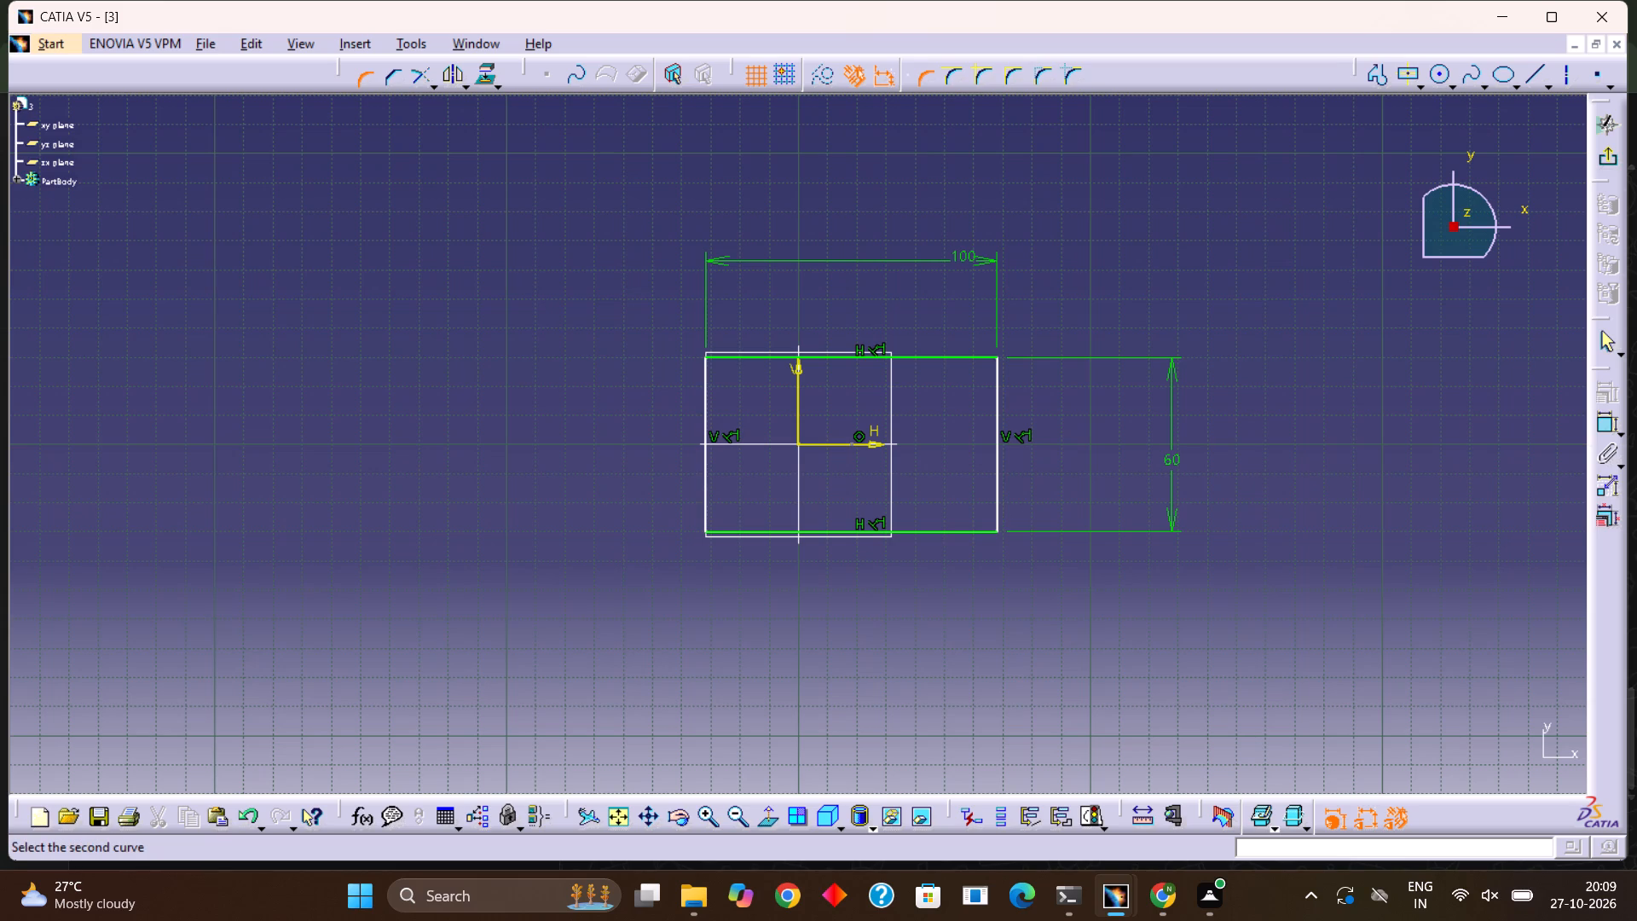
left_click(709, 354)
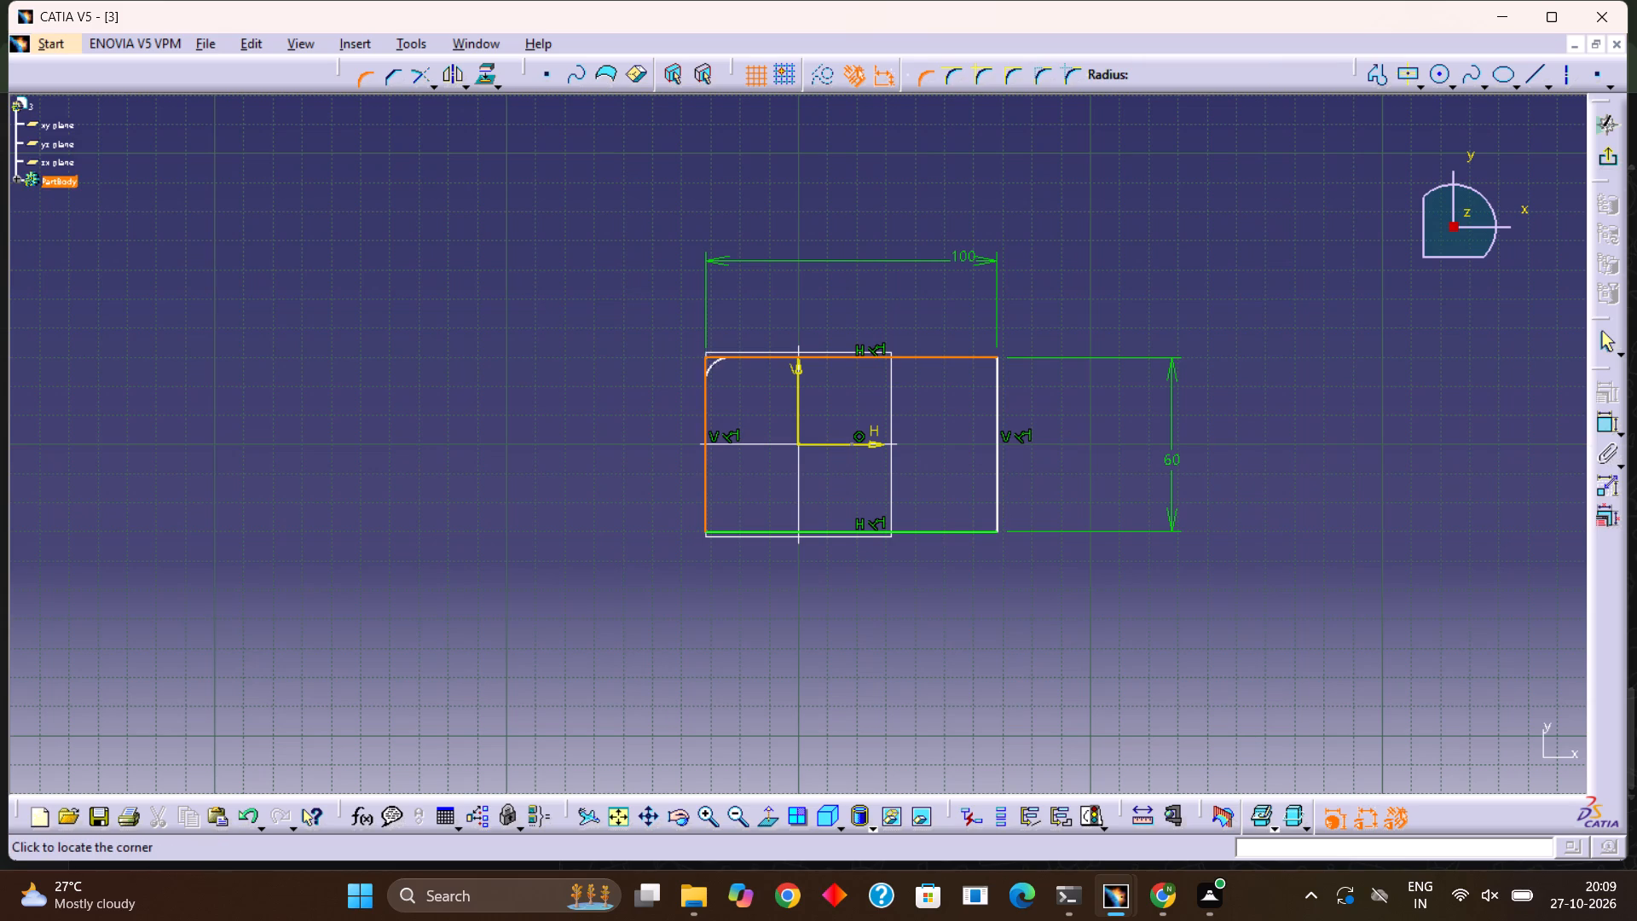
left_click(726, 368)
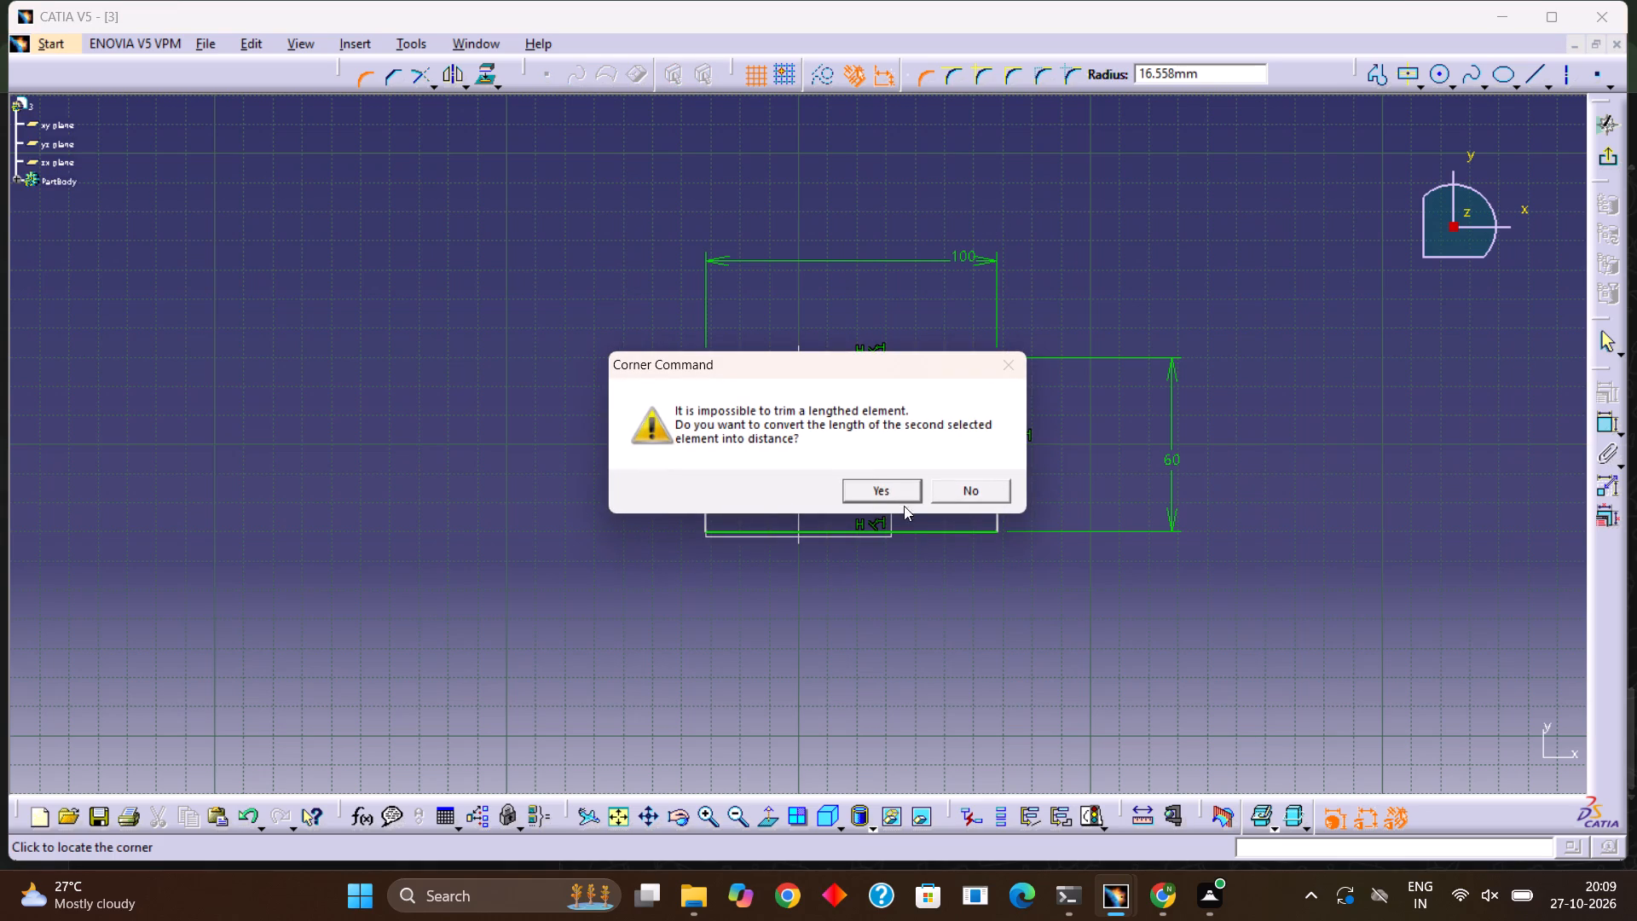
left_click(902, 489)
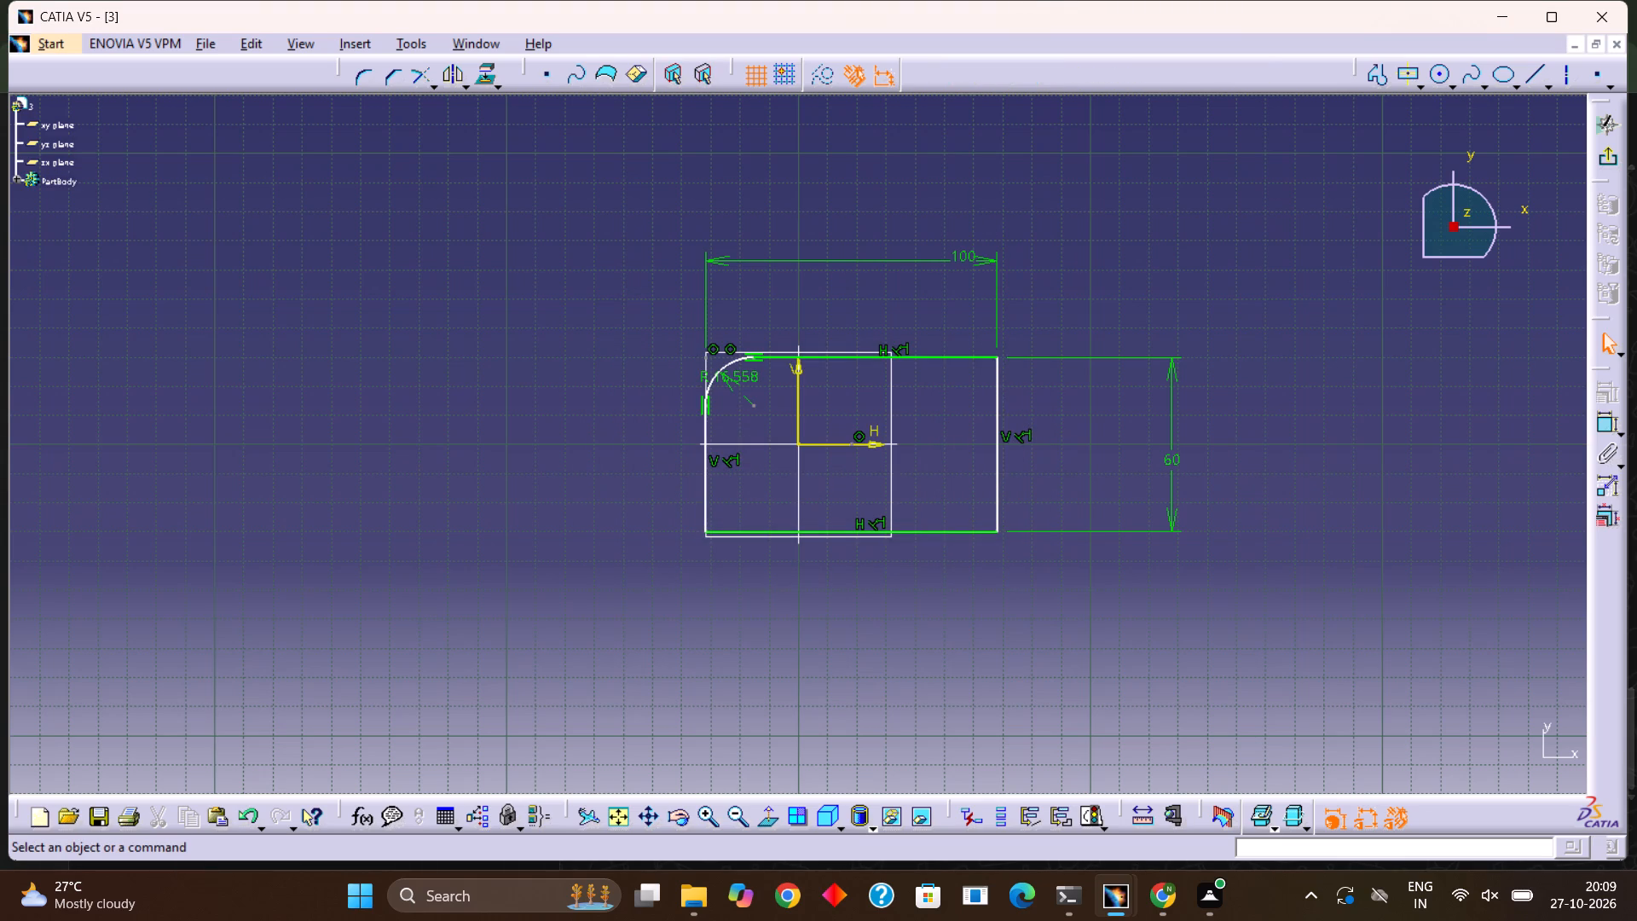
Set the radius of the rectangle's upper-left corner to 5 mm.
left_click(1604, 411)
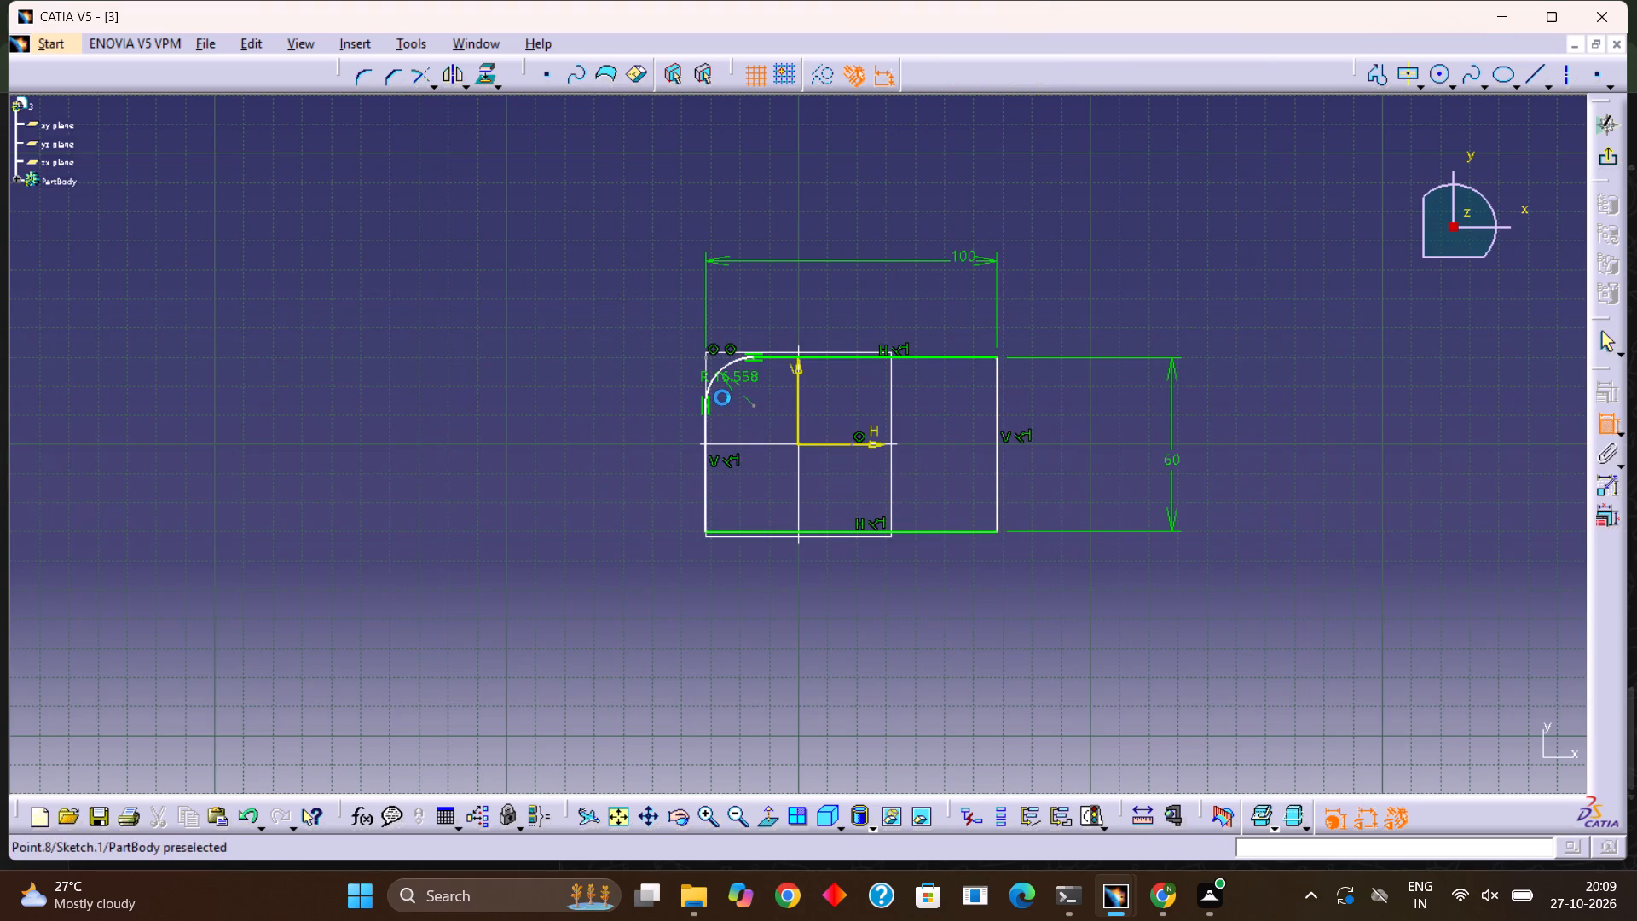
left_click(725, 377)
double_click(727, 374)
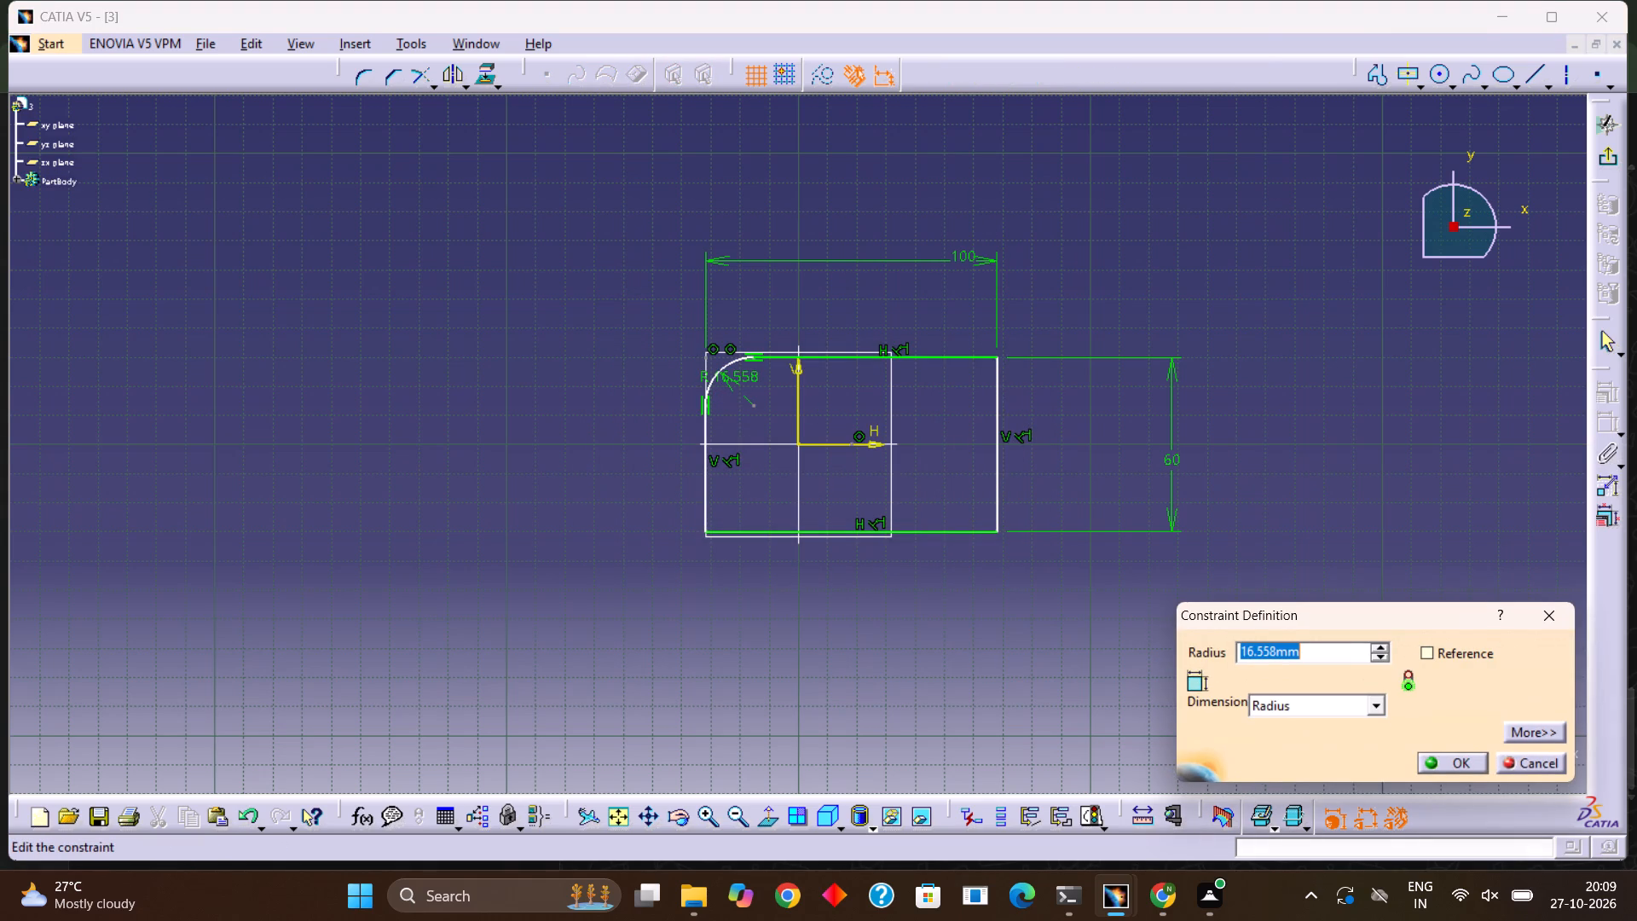
key("BackSpace")
key("5")
key("Return")
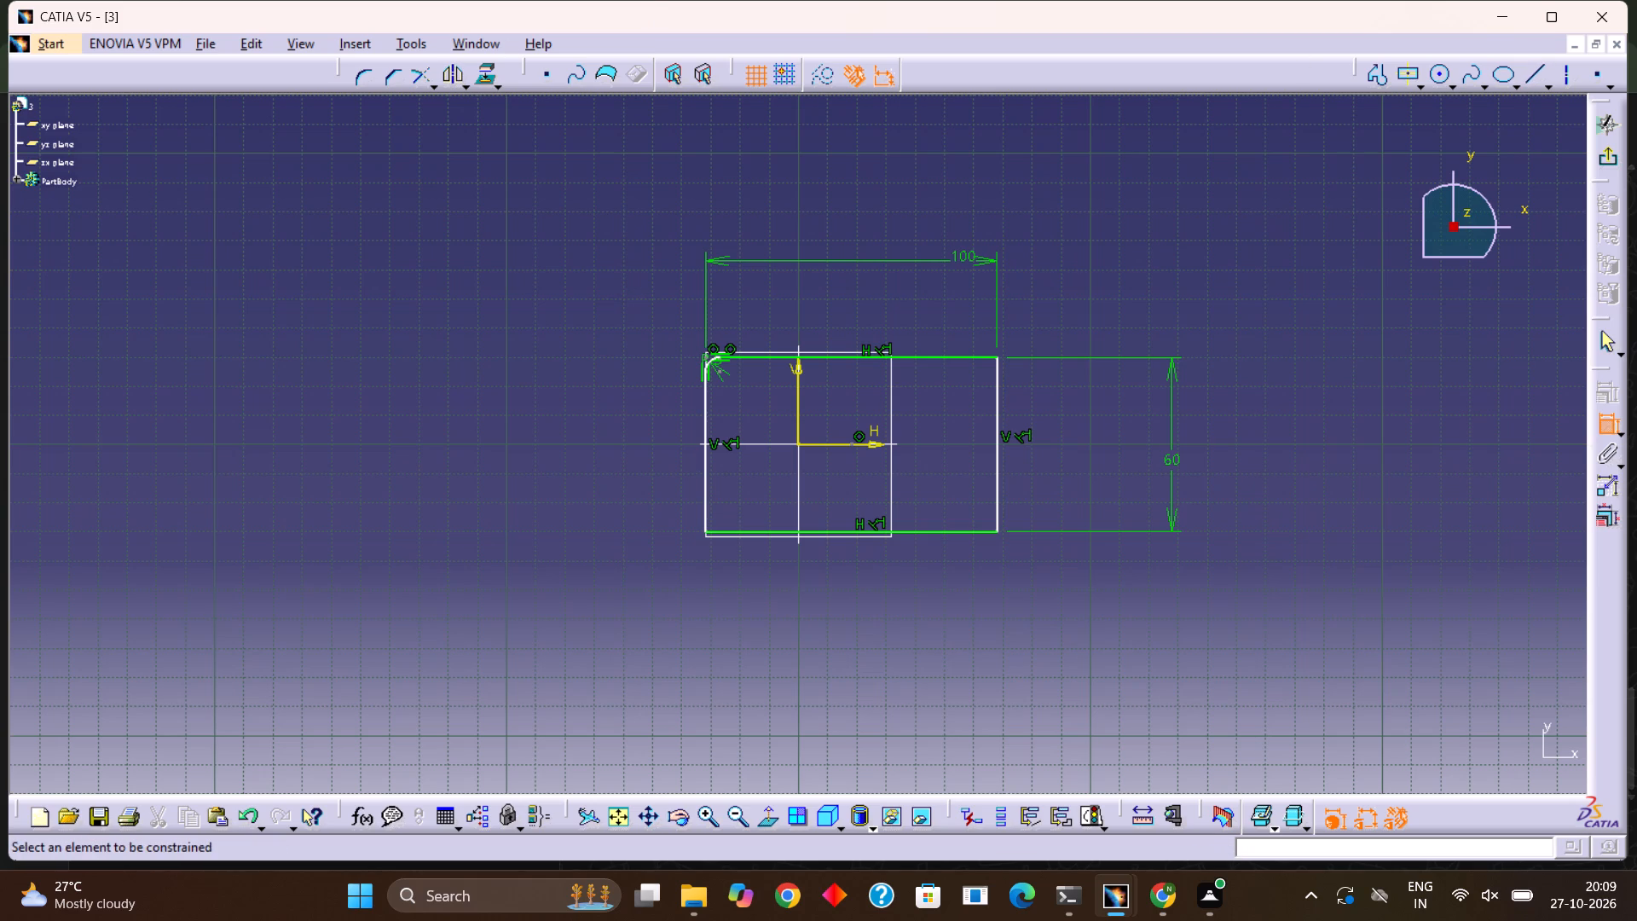
Draw a horizontal axis line about 210 mm long along the H axis, extending past both sides of the rectangle.
left_click(1567, 73)
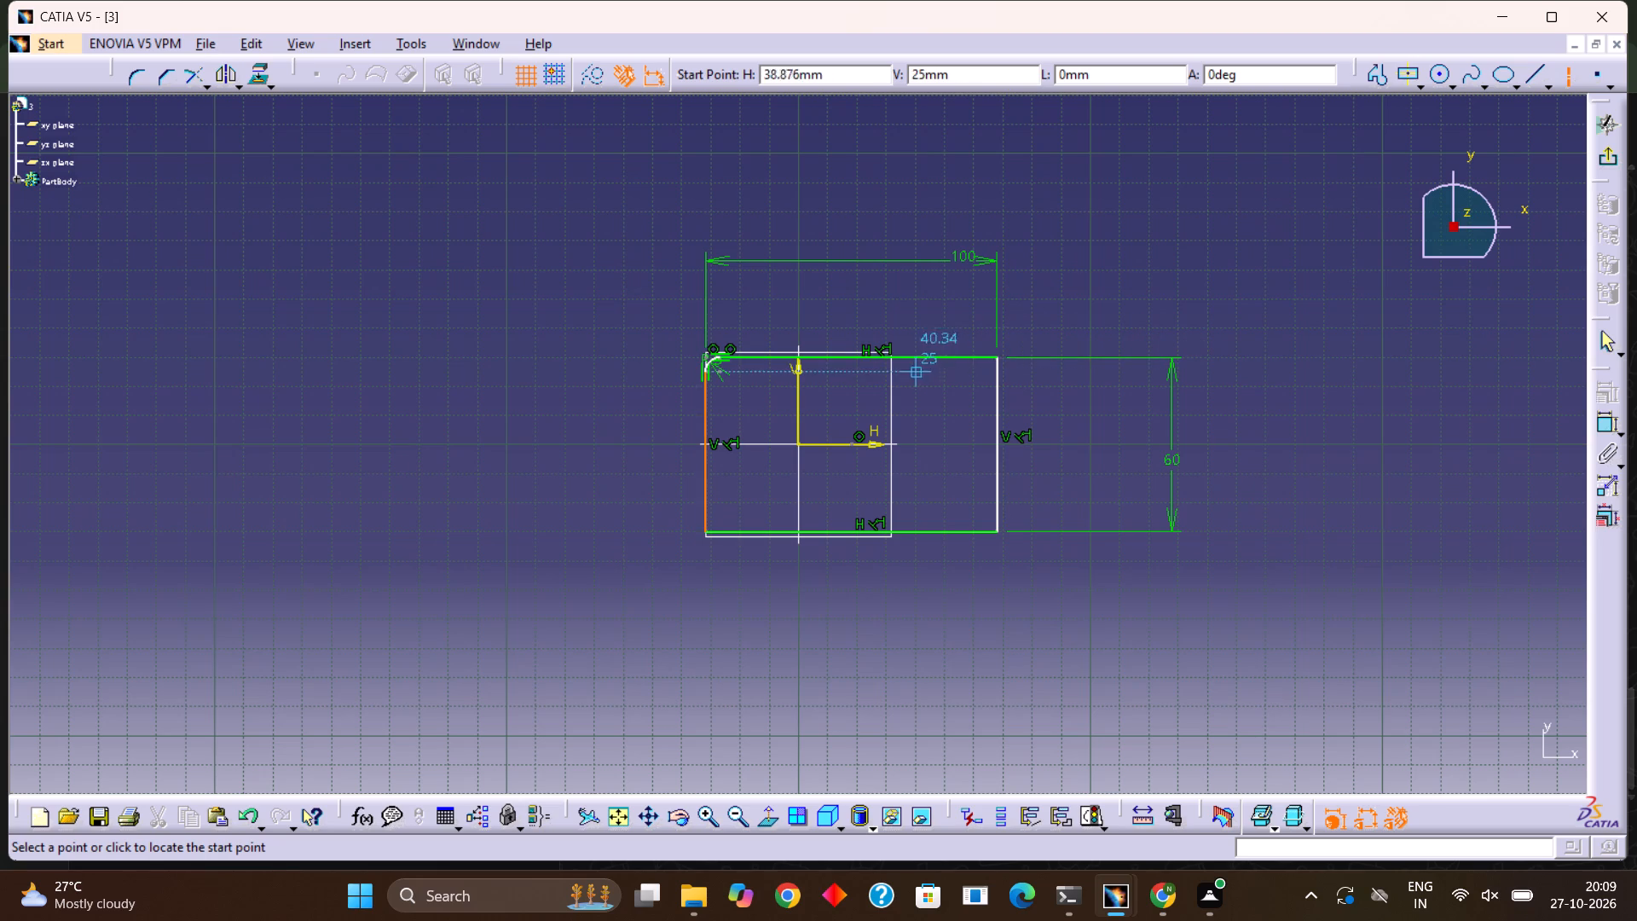
left_click(685, 442)
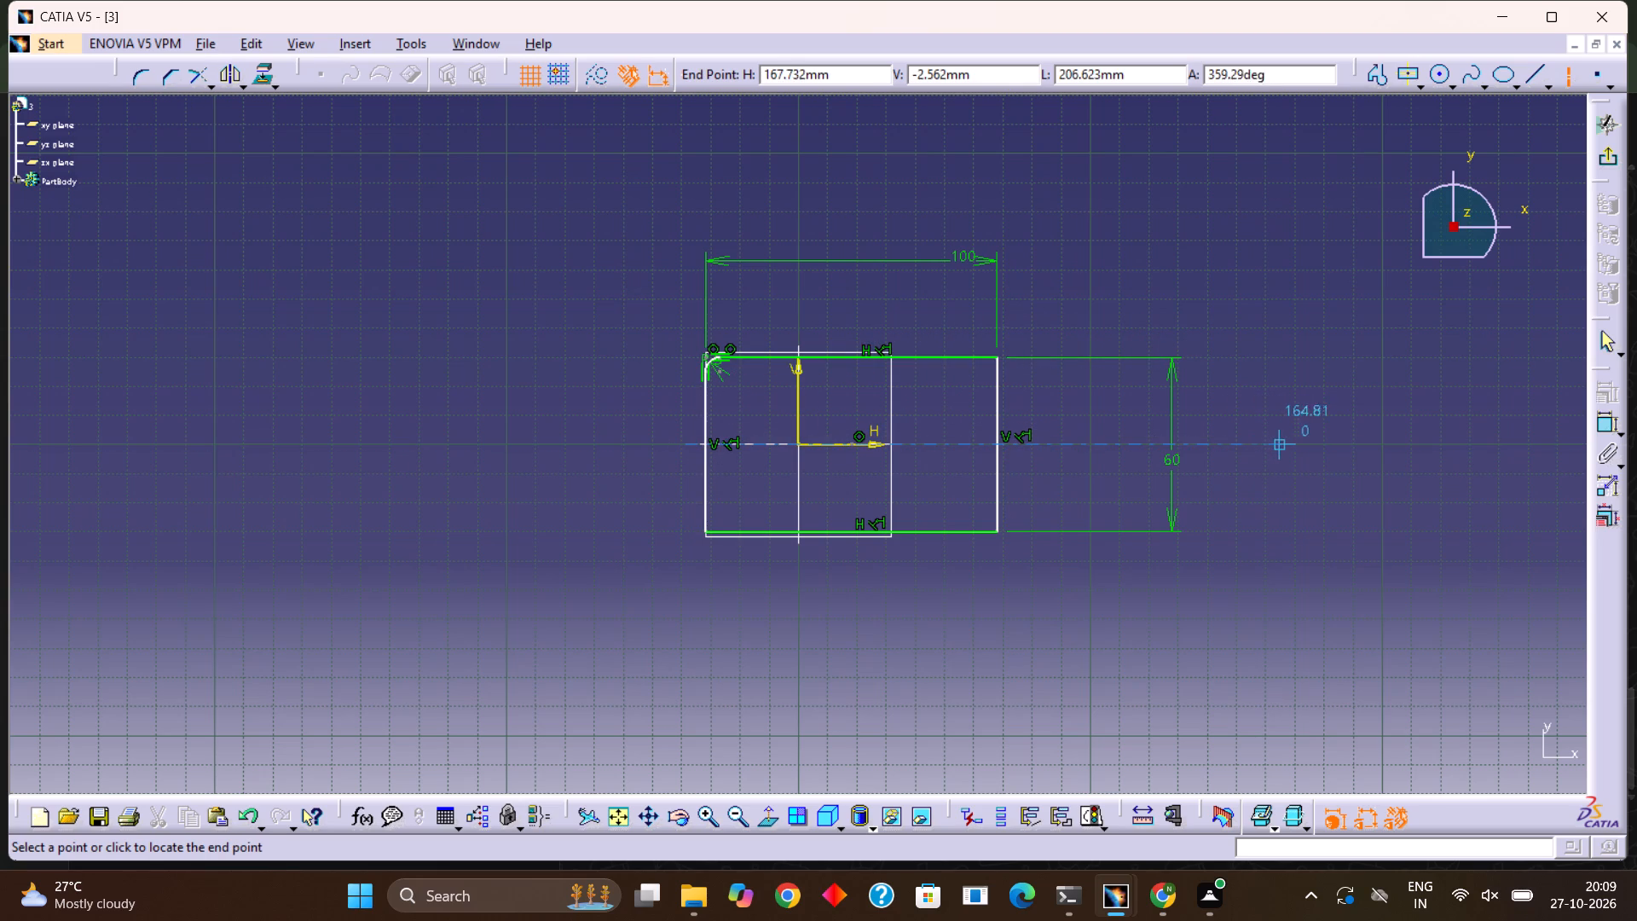
left_click(1293, 445)
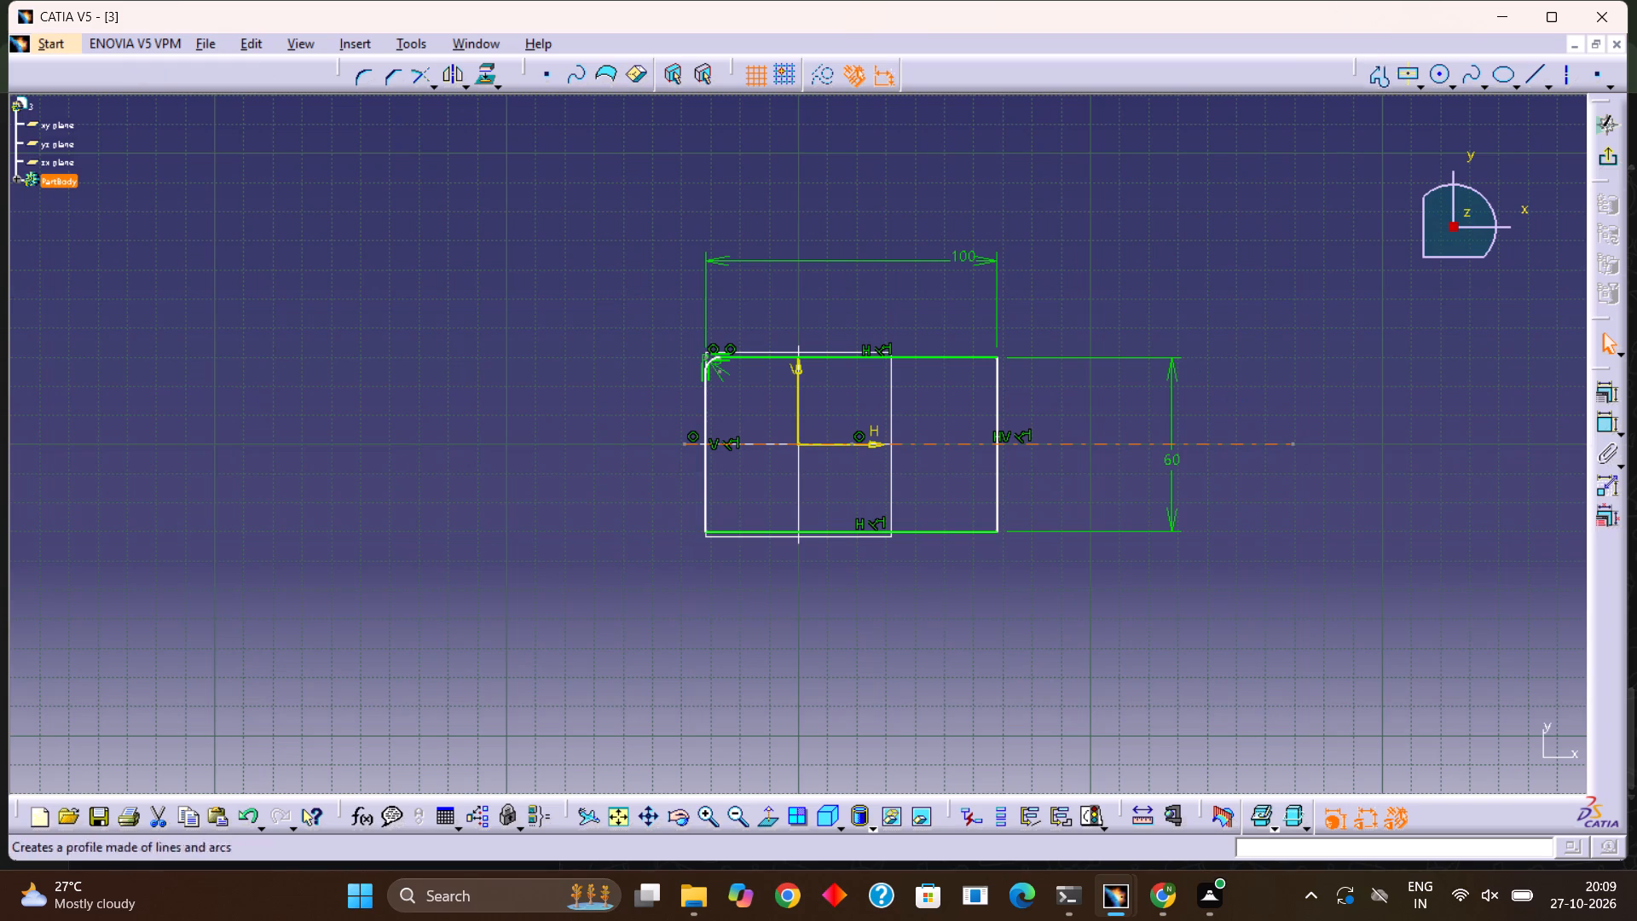
Draw a vertical axis line about 138 mm long through the middle of the rectangle, extending above and below it.
left_click(1569, 75)
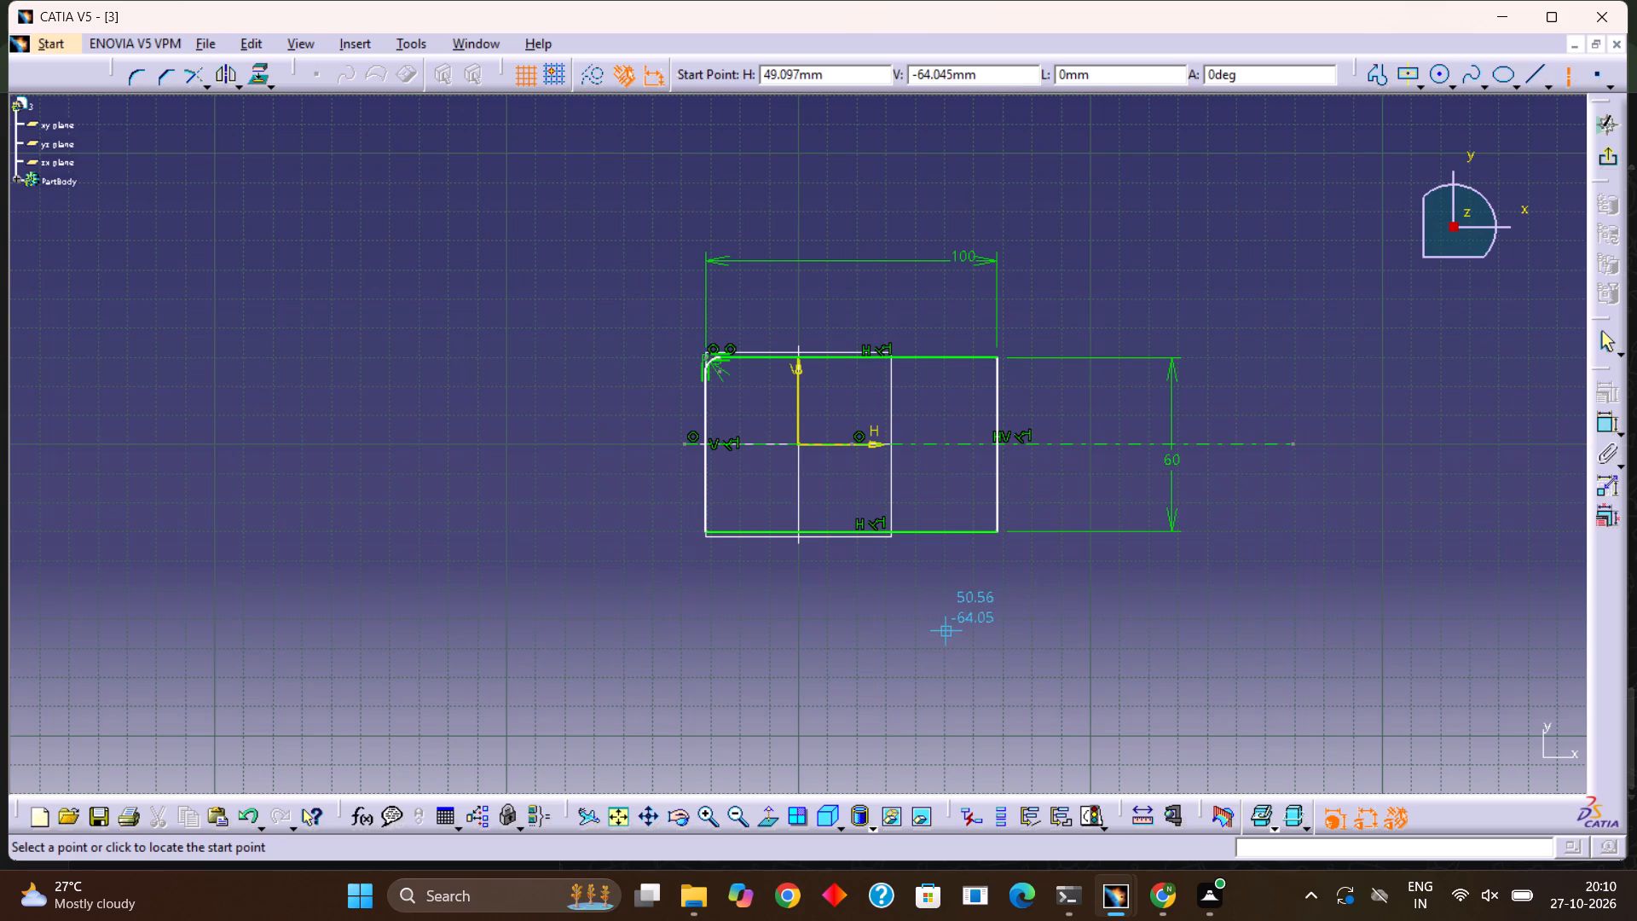
left_click(849, 609)
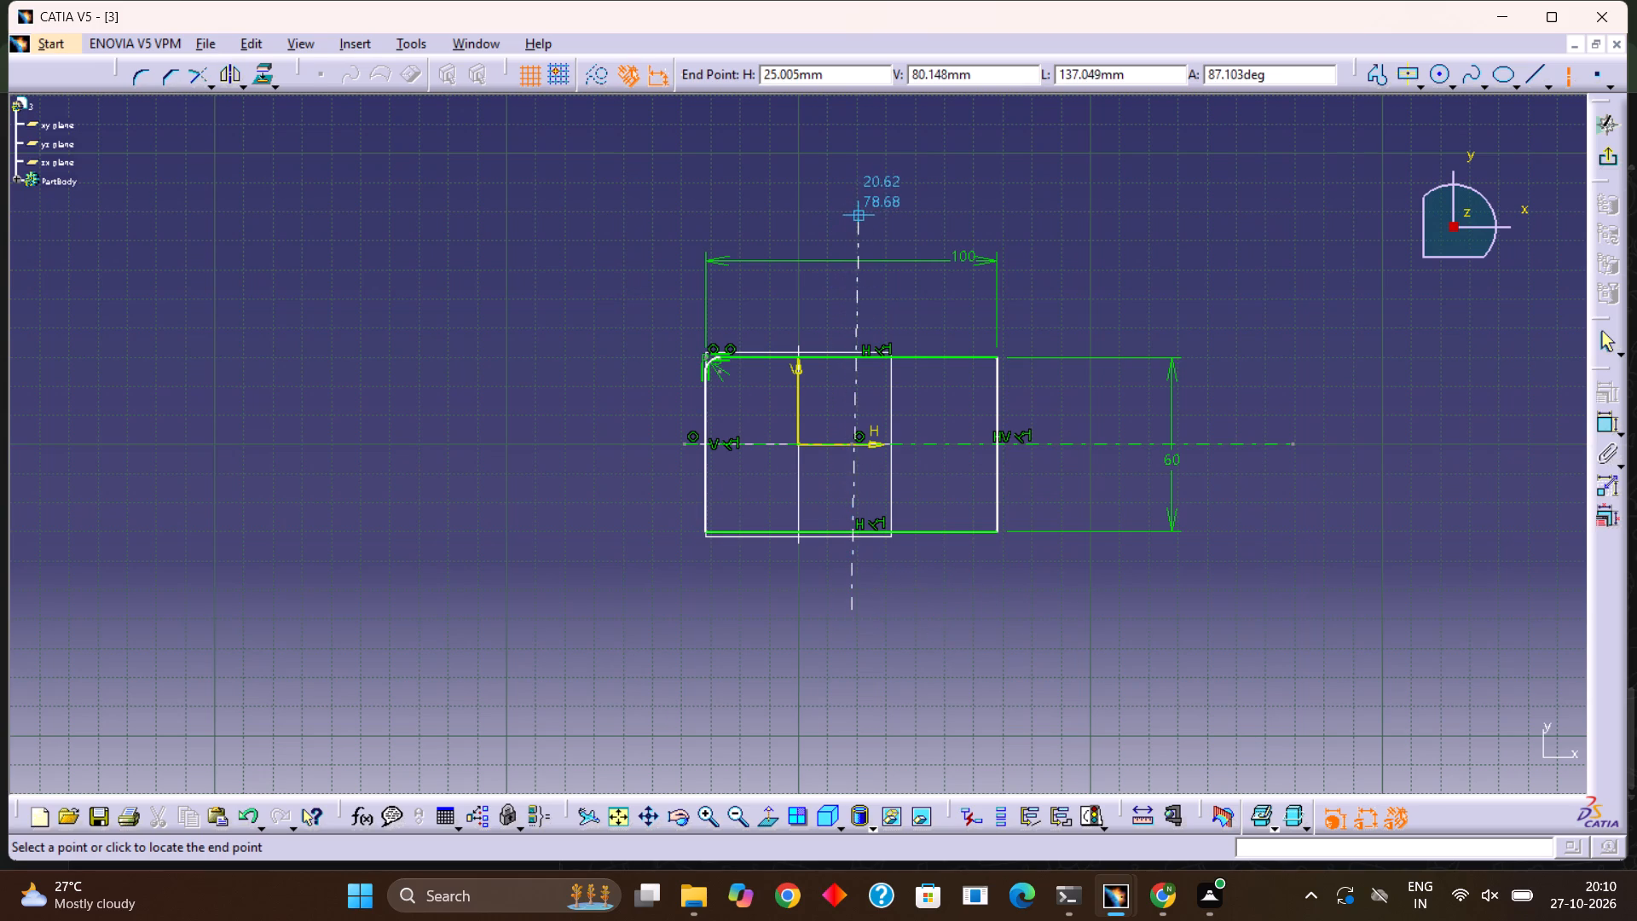
left_click(849, 206)
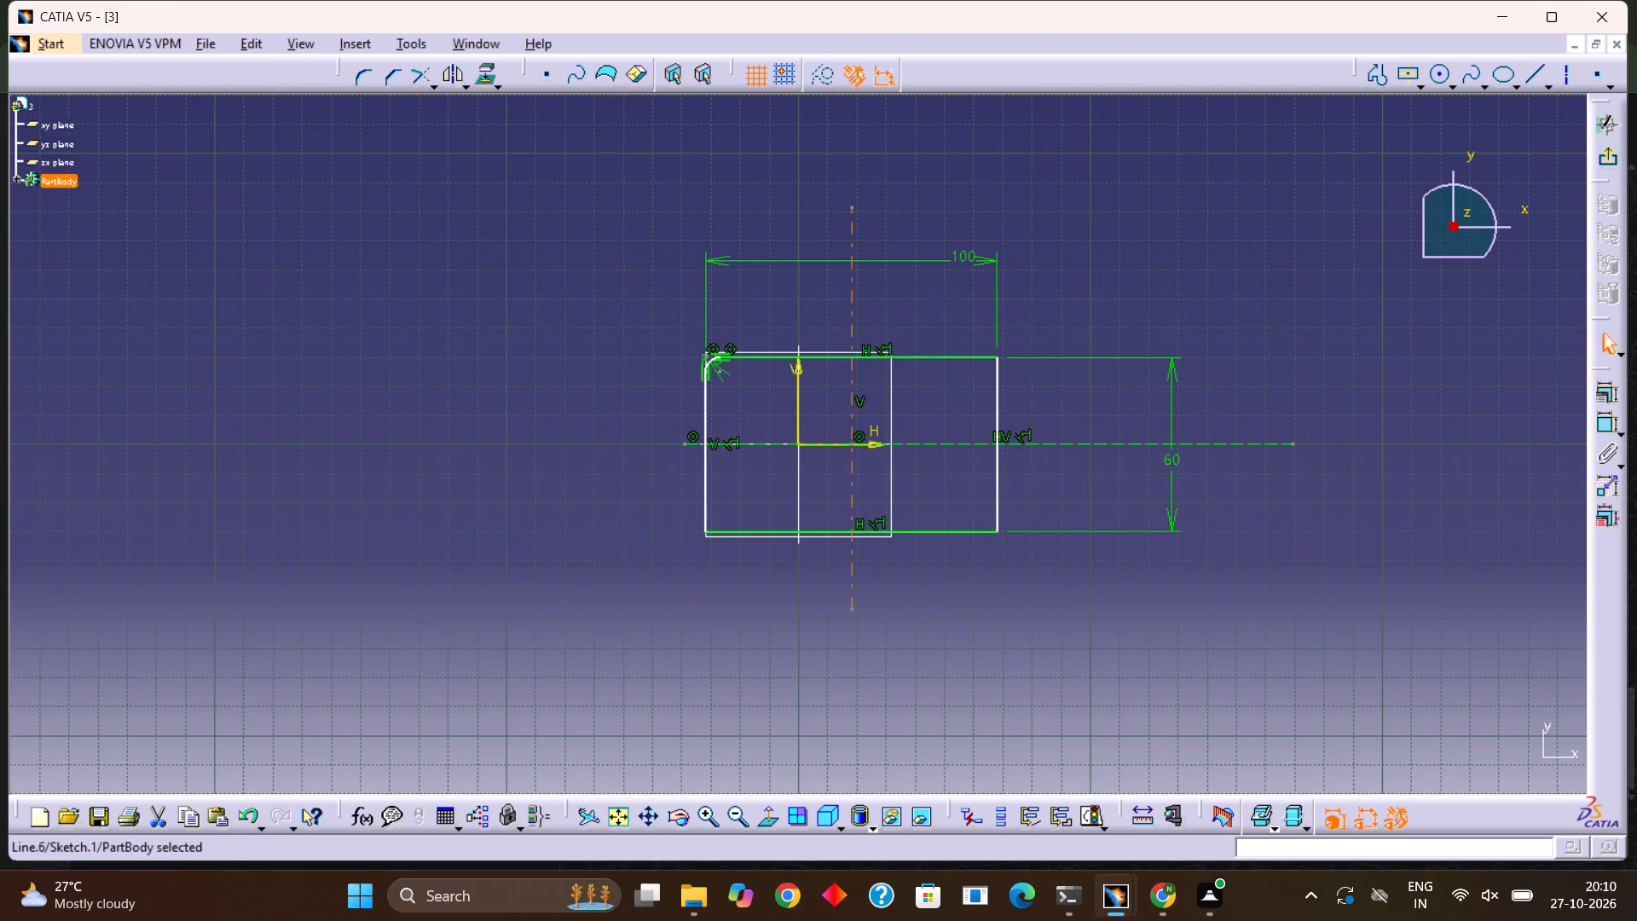
left_click(188, 485)
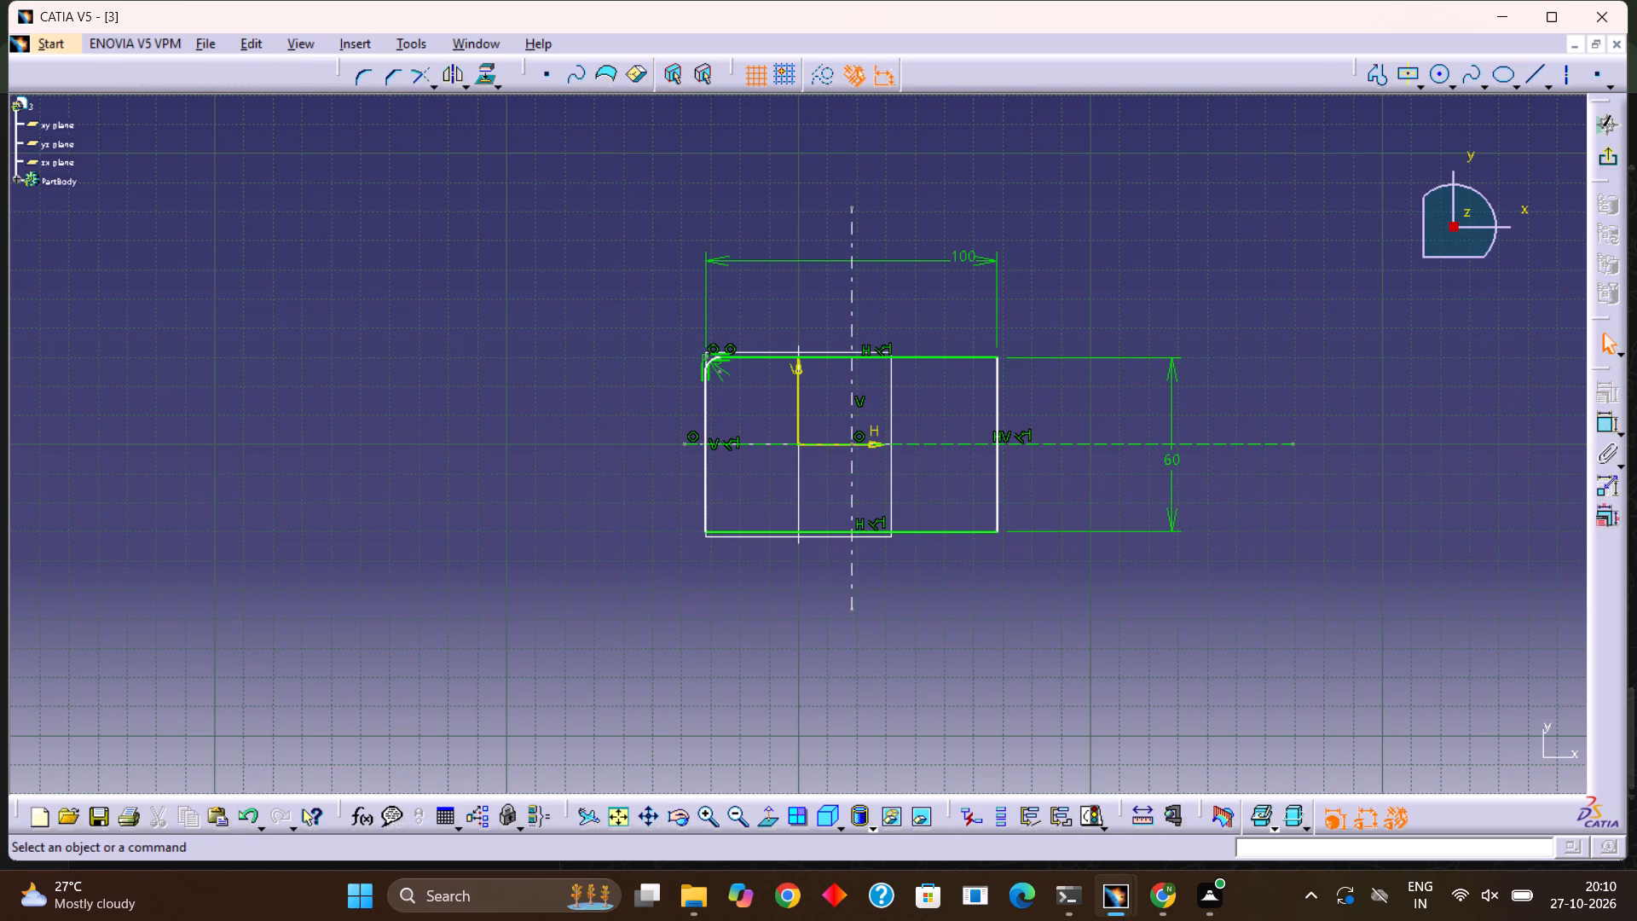
Mirror the upper-left corner arc about the vertical axis line onto the rectangle's upper-right corner.
left_click(454, 79)
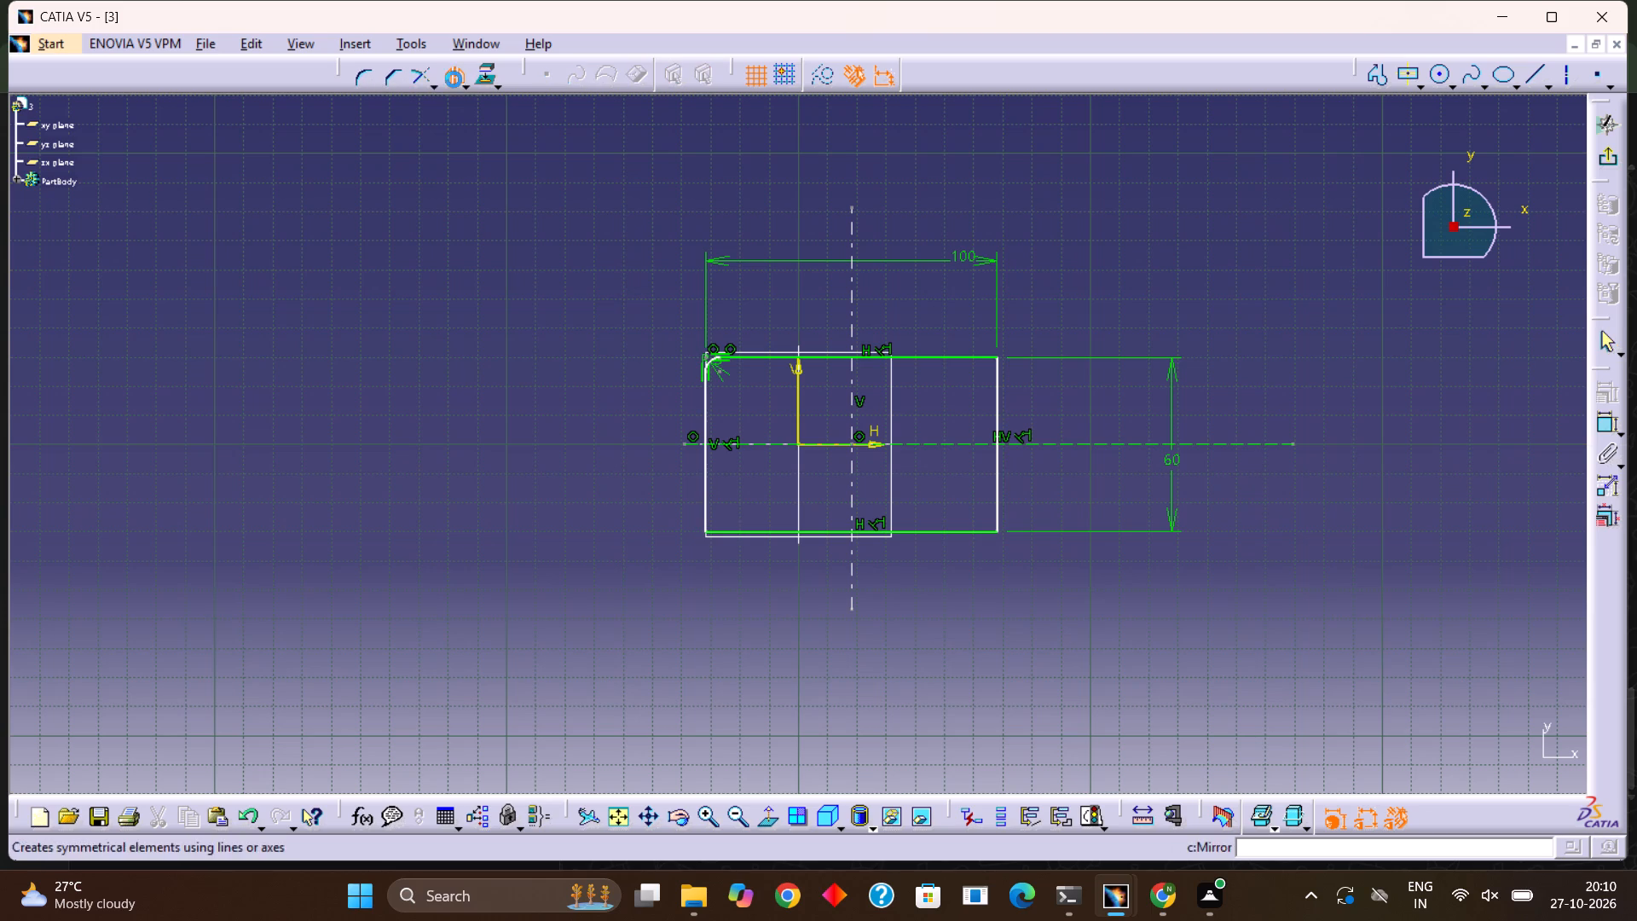
left_click(711, 355)
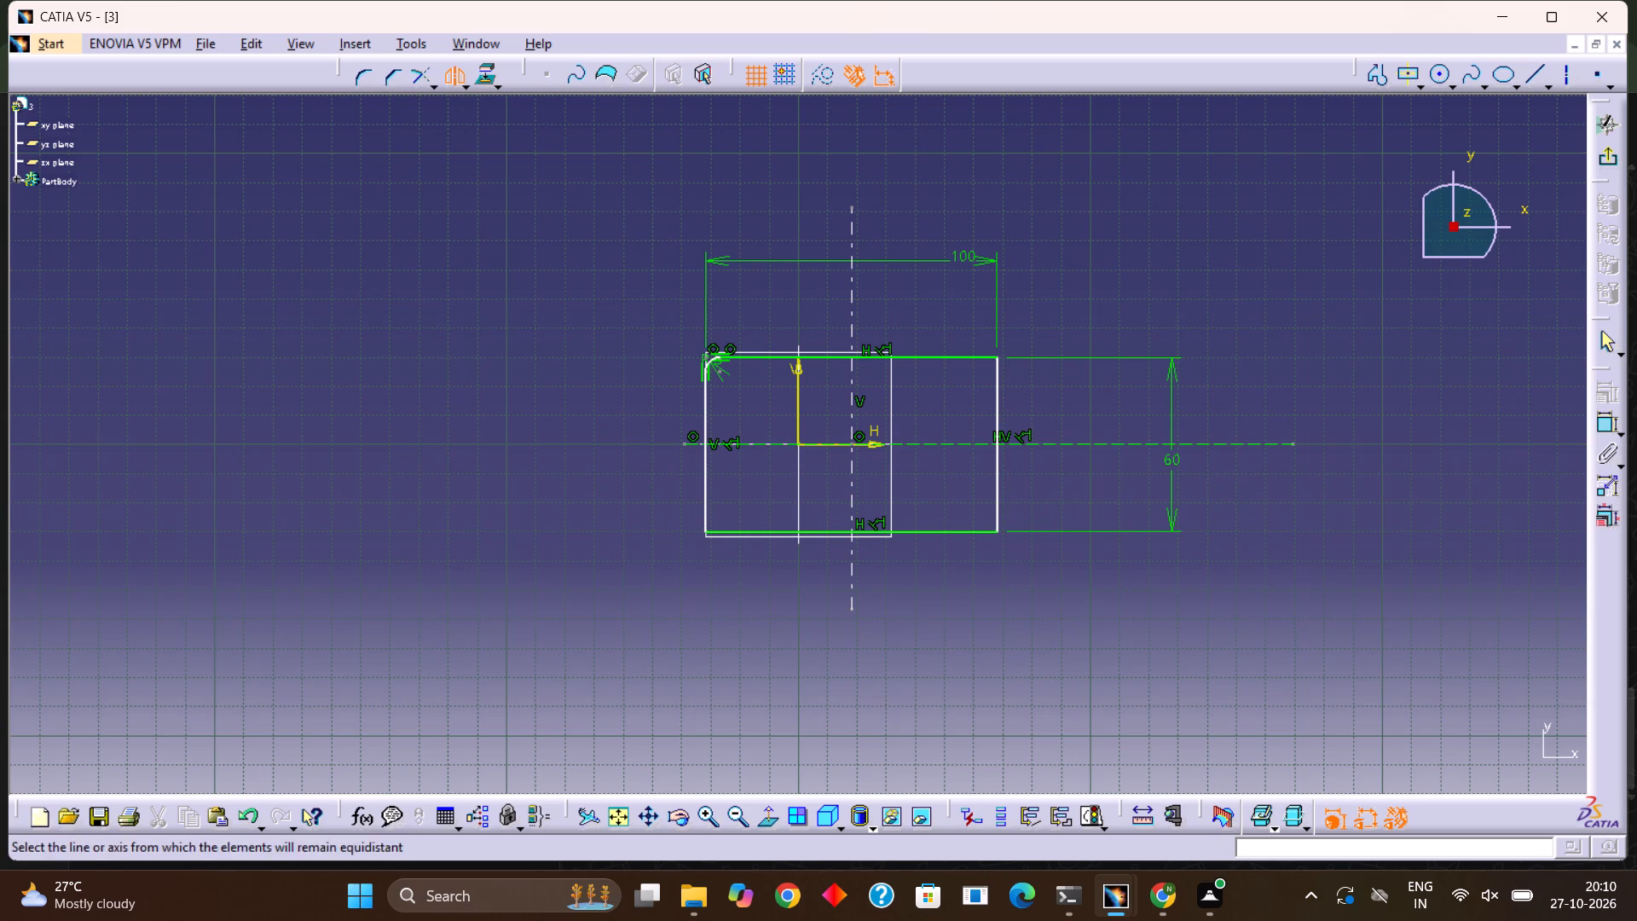
left_click(852, 478)
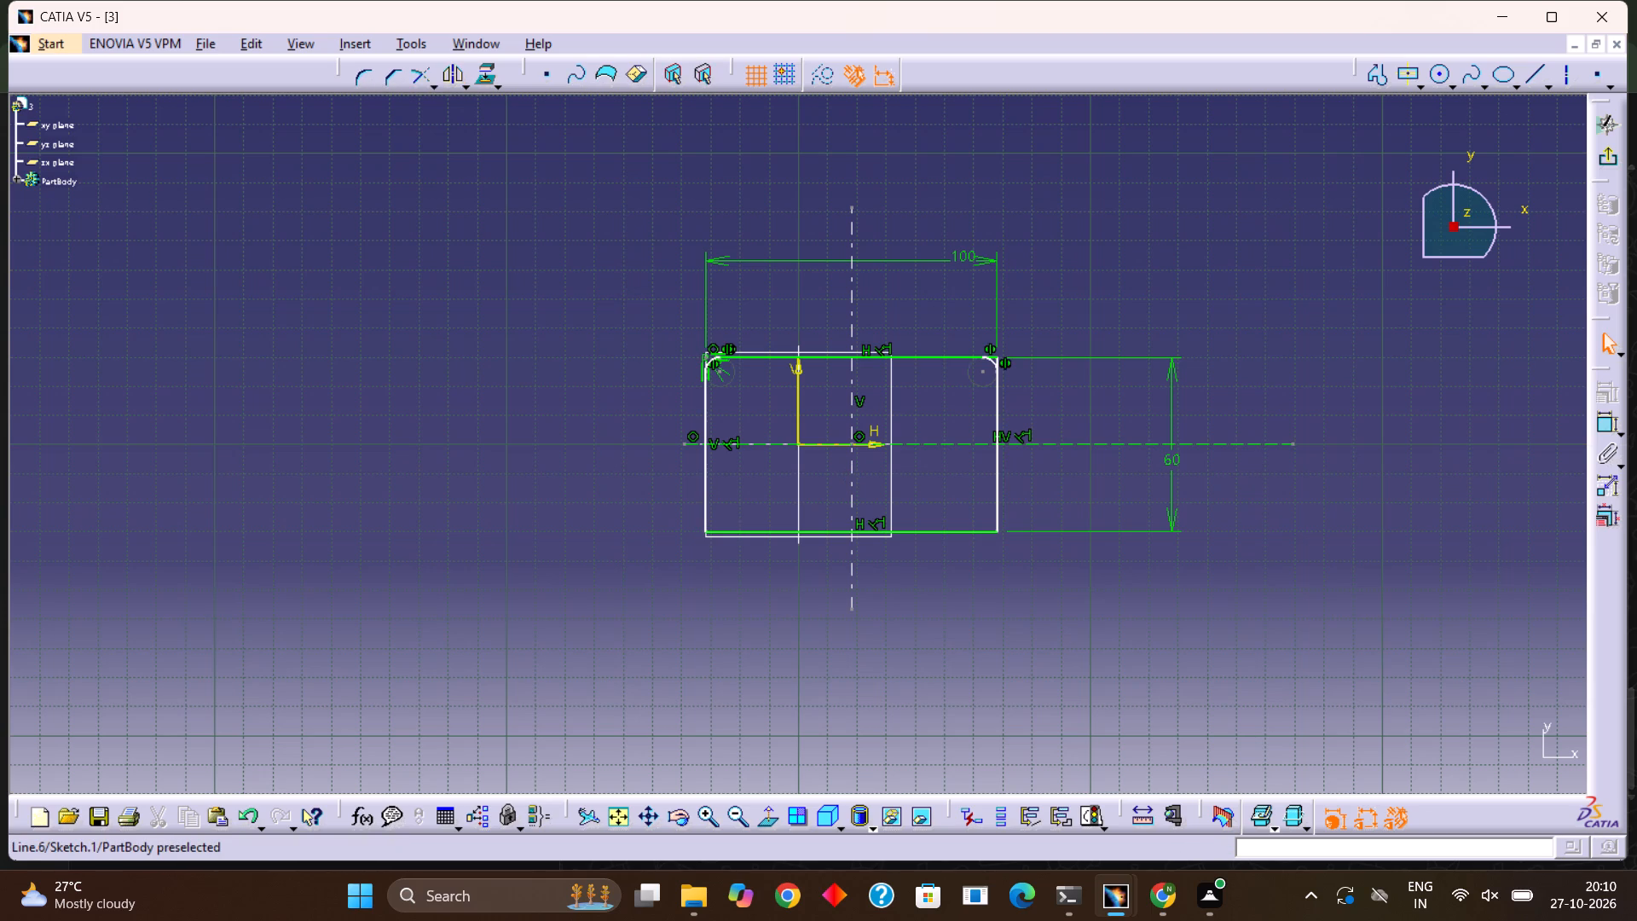
key("Return")
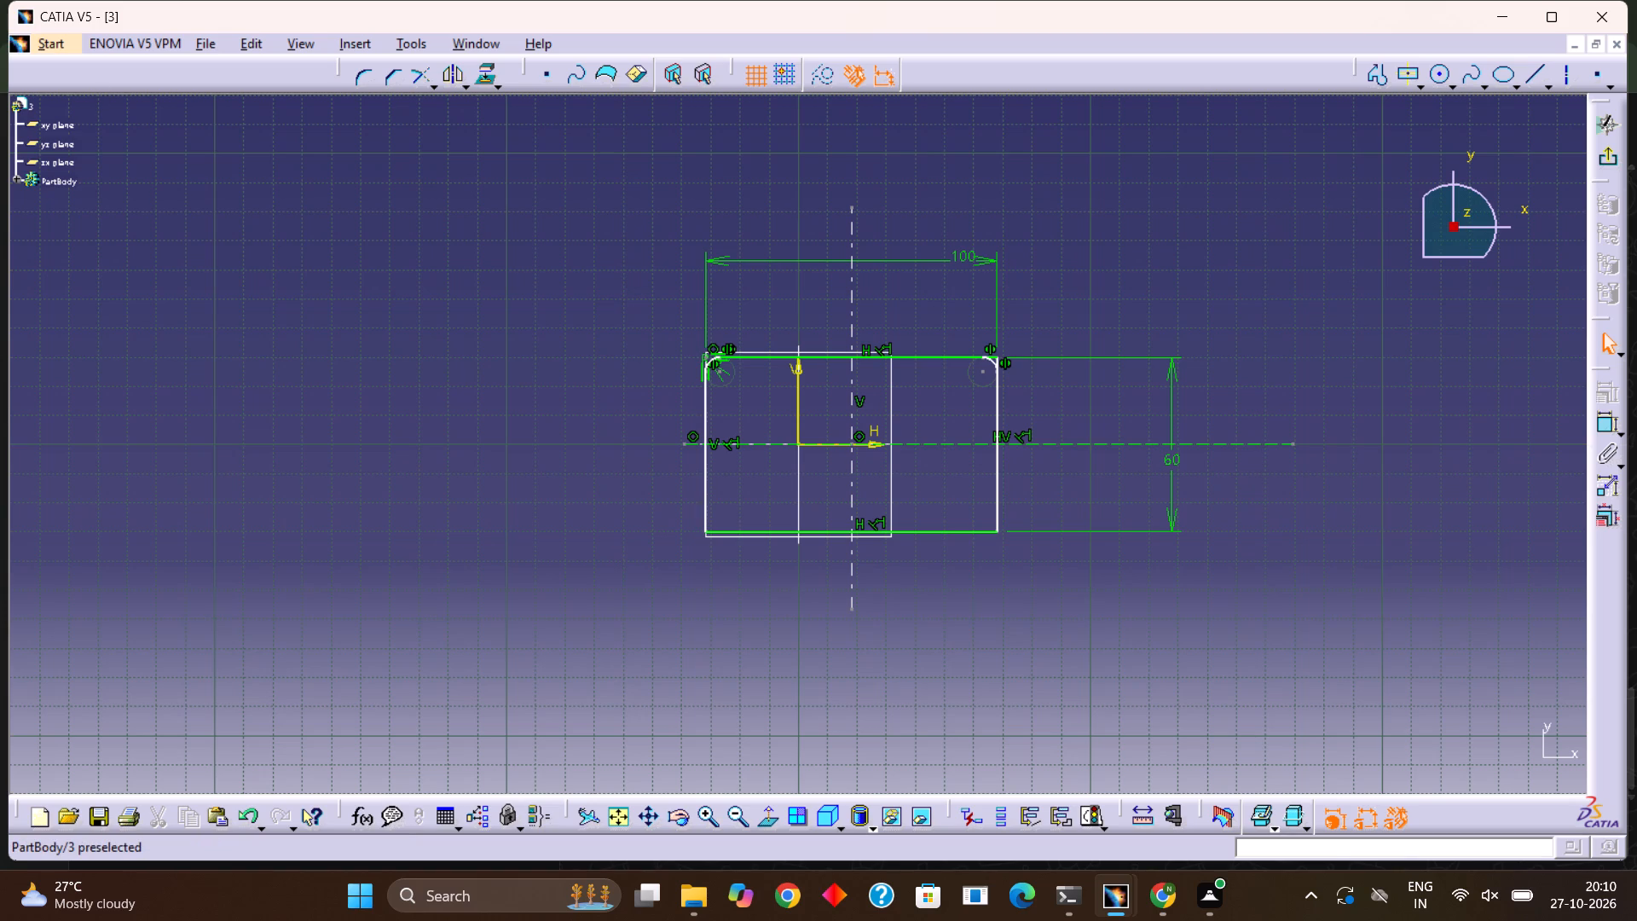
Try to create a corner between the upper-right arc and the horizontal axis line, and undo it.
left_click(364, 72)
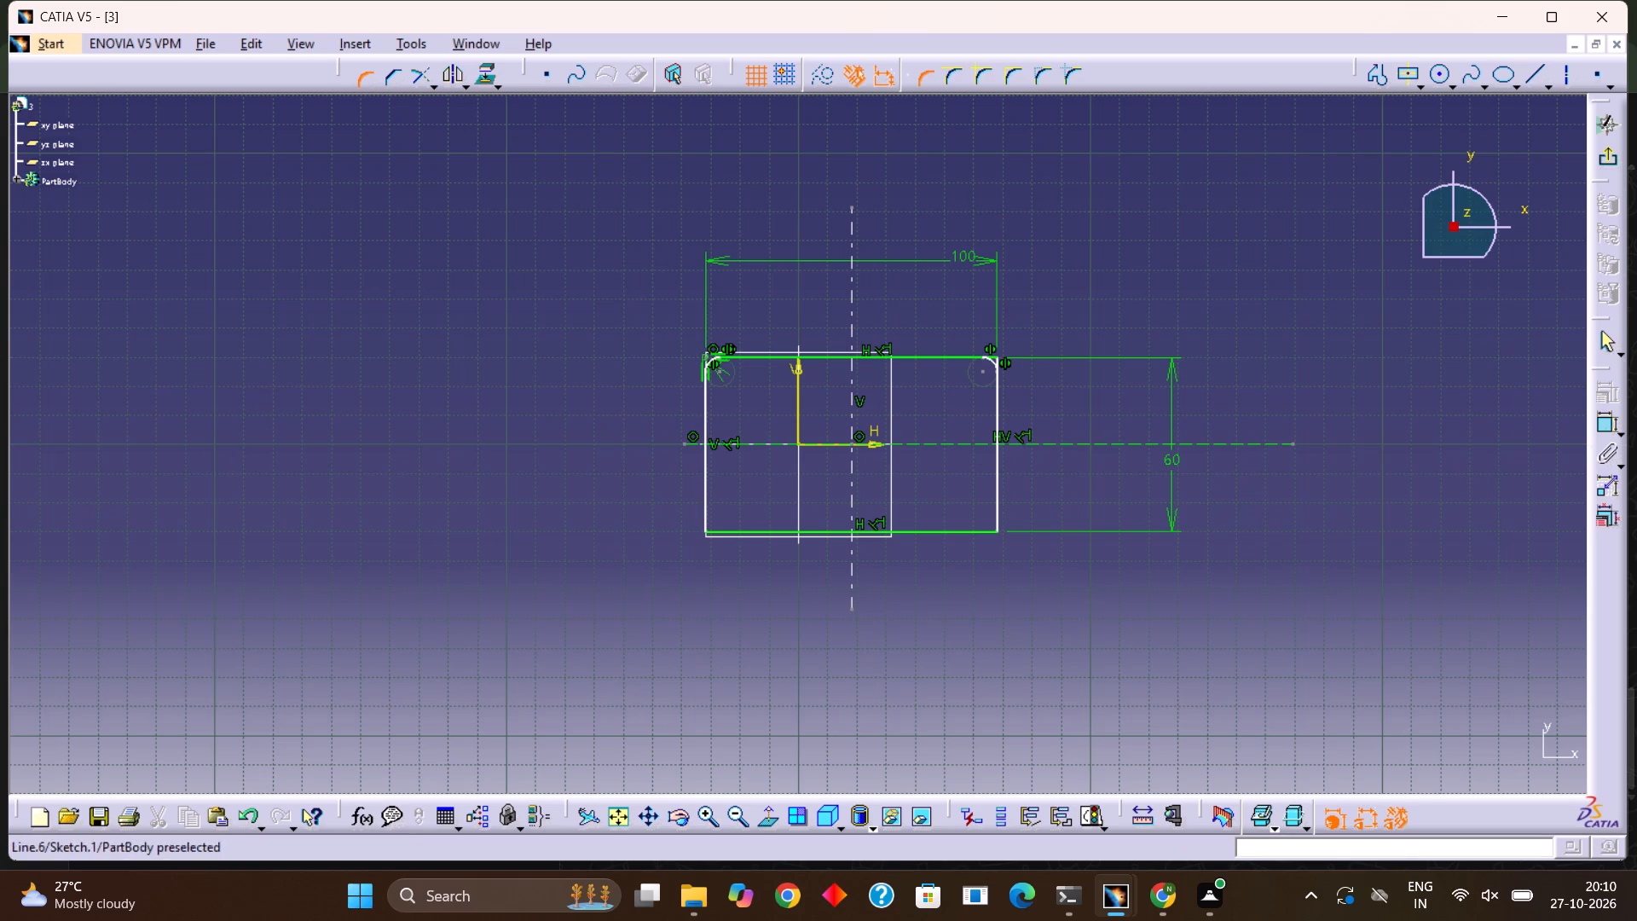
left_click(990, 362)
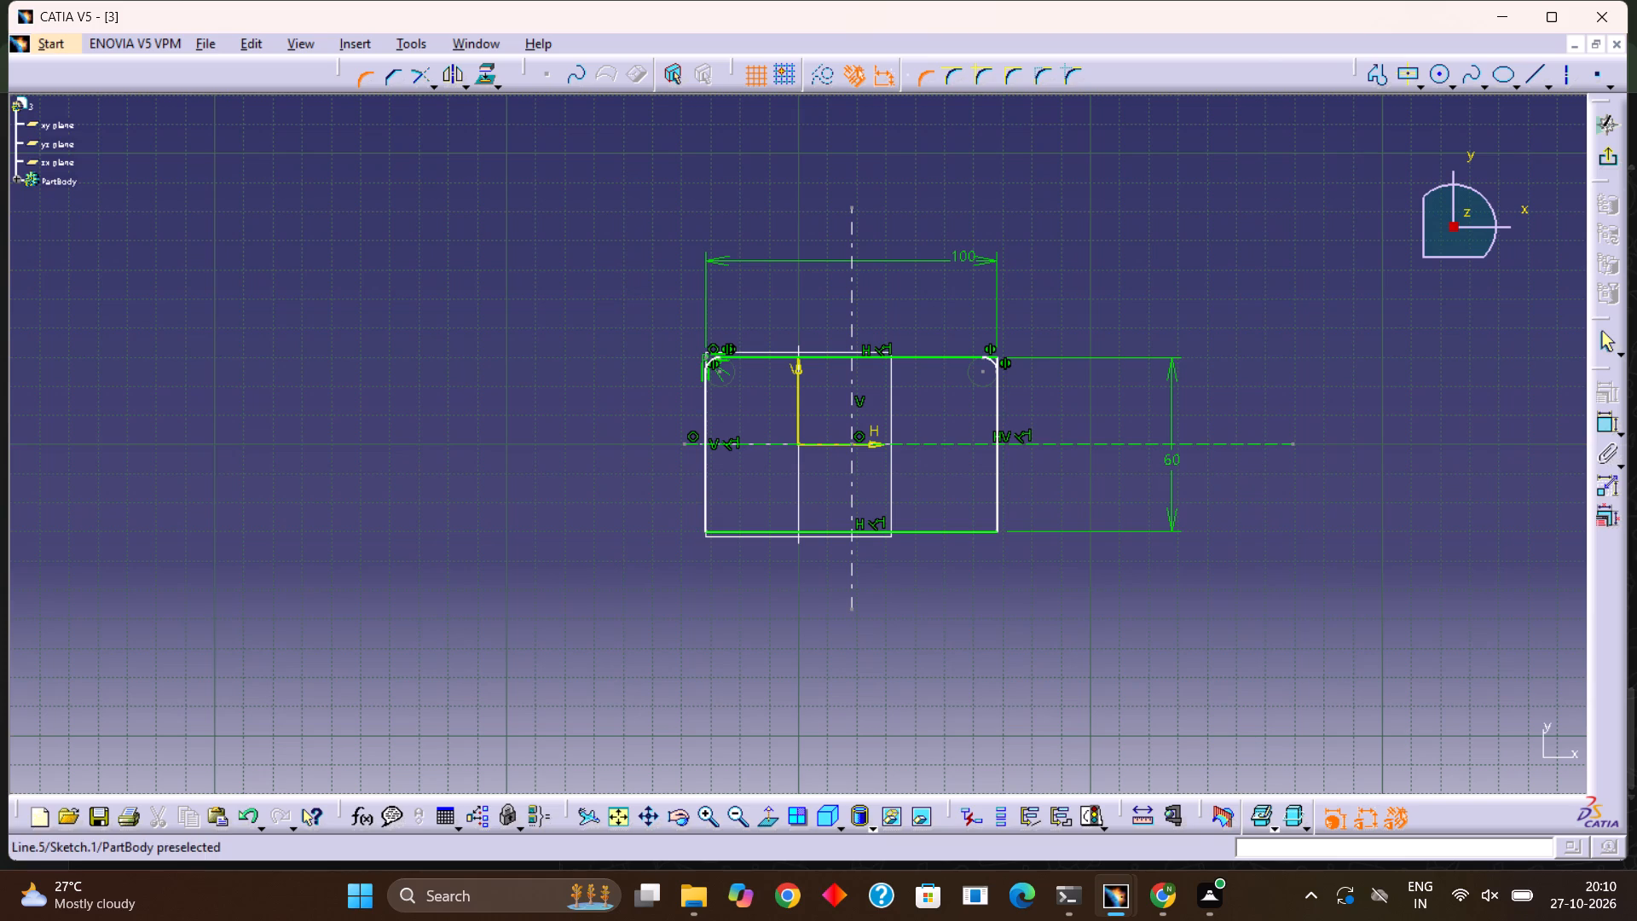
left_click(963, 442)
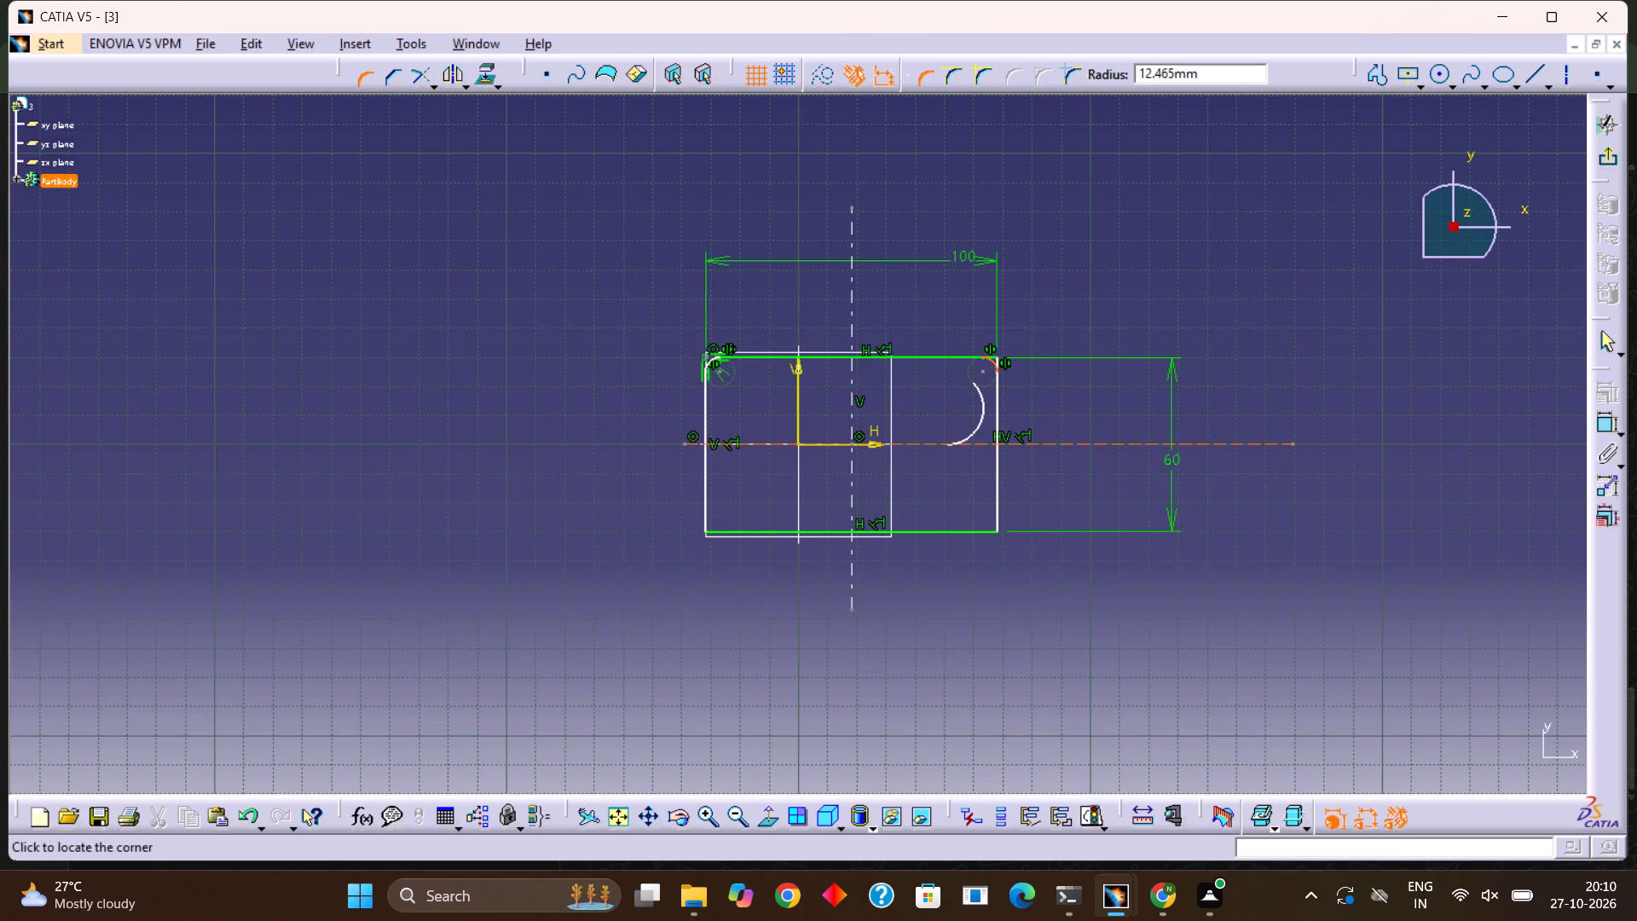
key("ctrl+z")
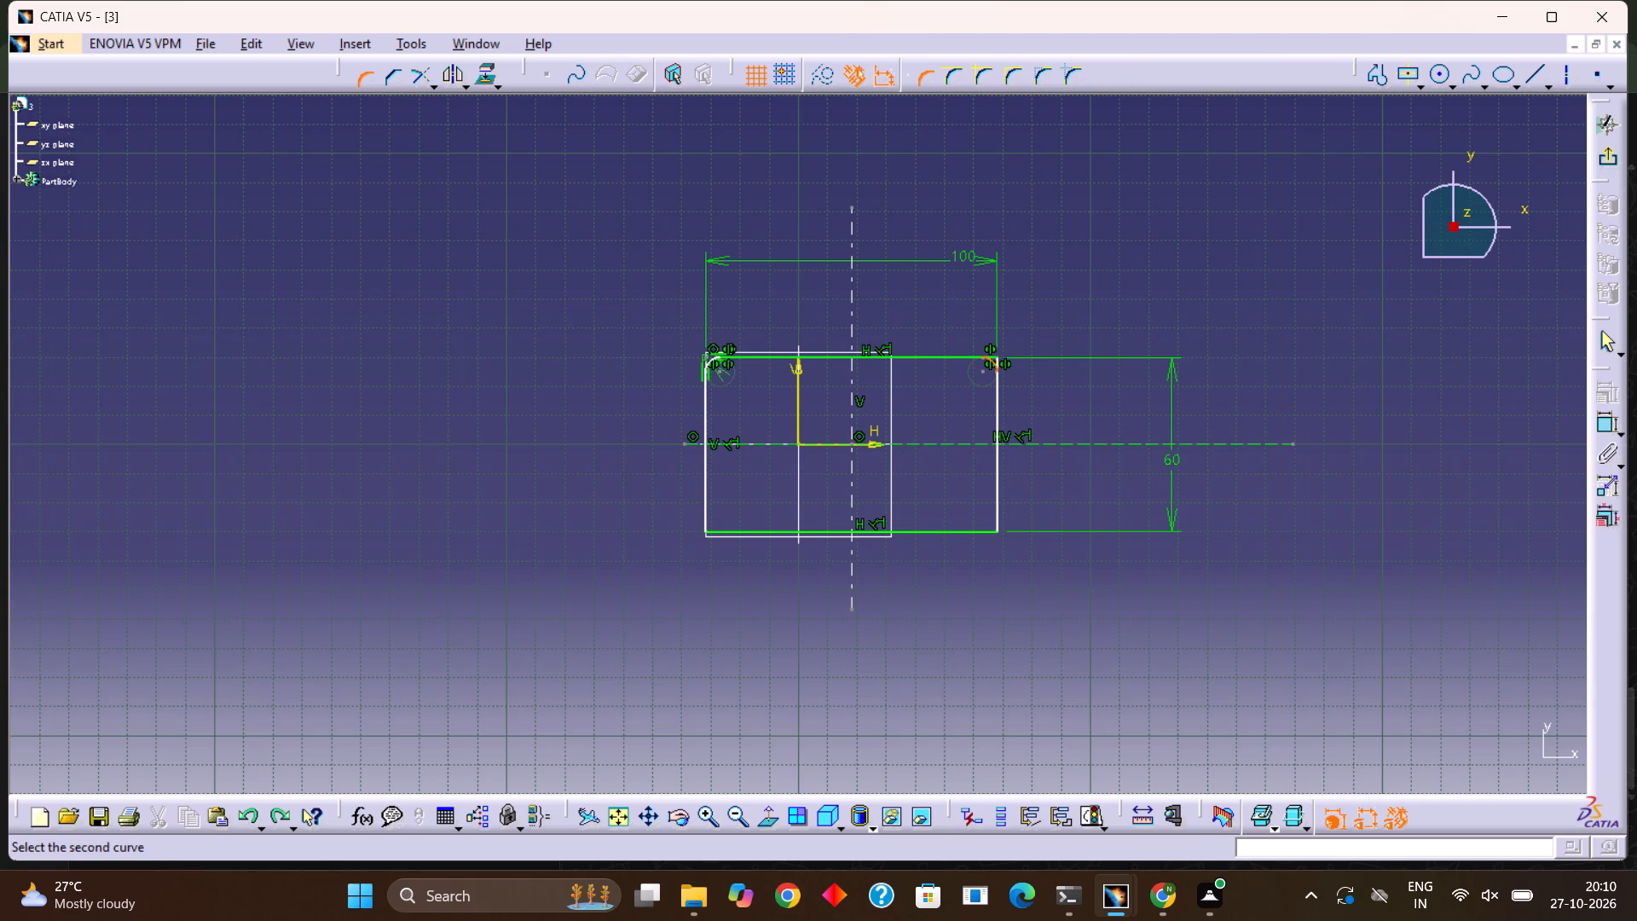
Mirror the upper-right corner arc about the horizontal axis line onto the rectangle's lower-right corner.
left_click(452, 73)
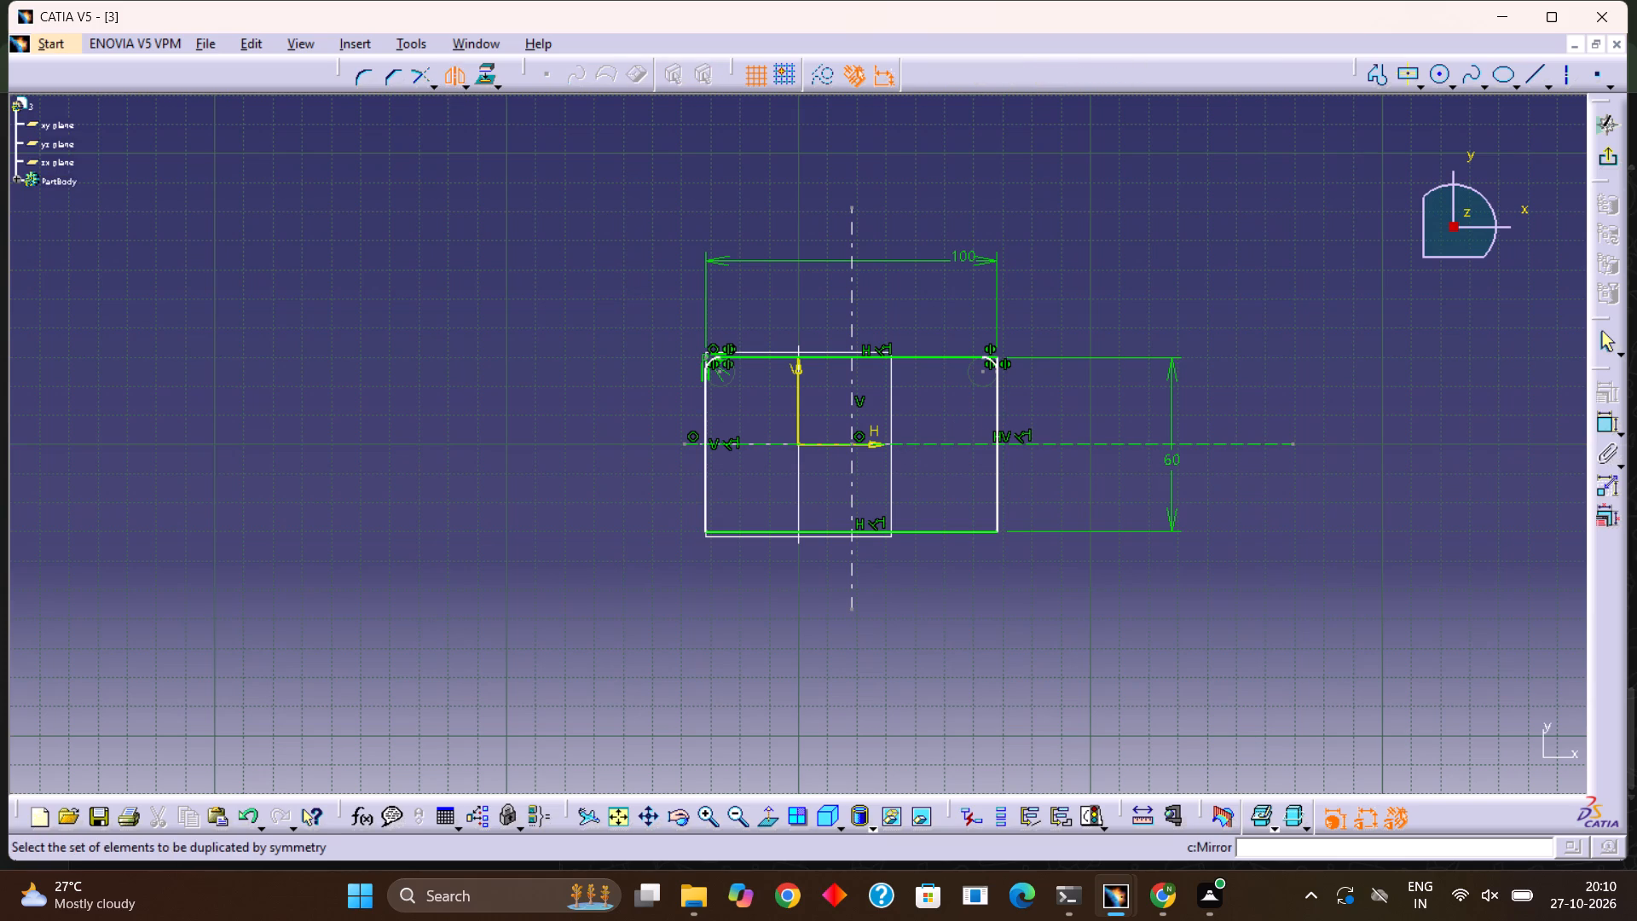
left_click(991, 359)
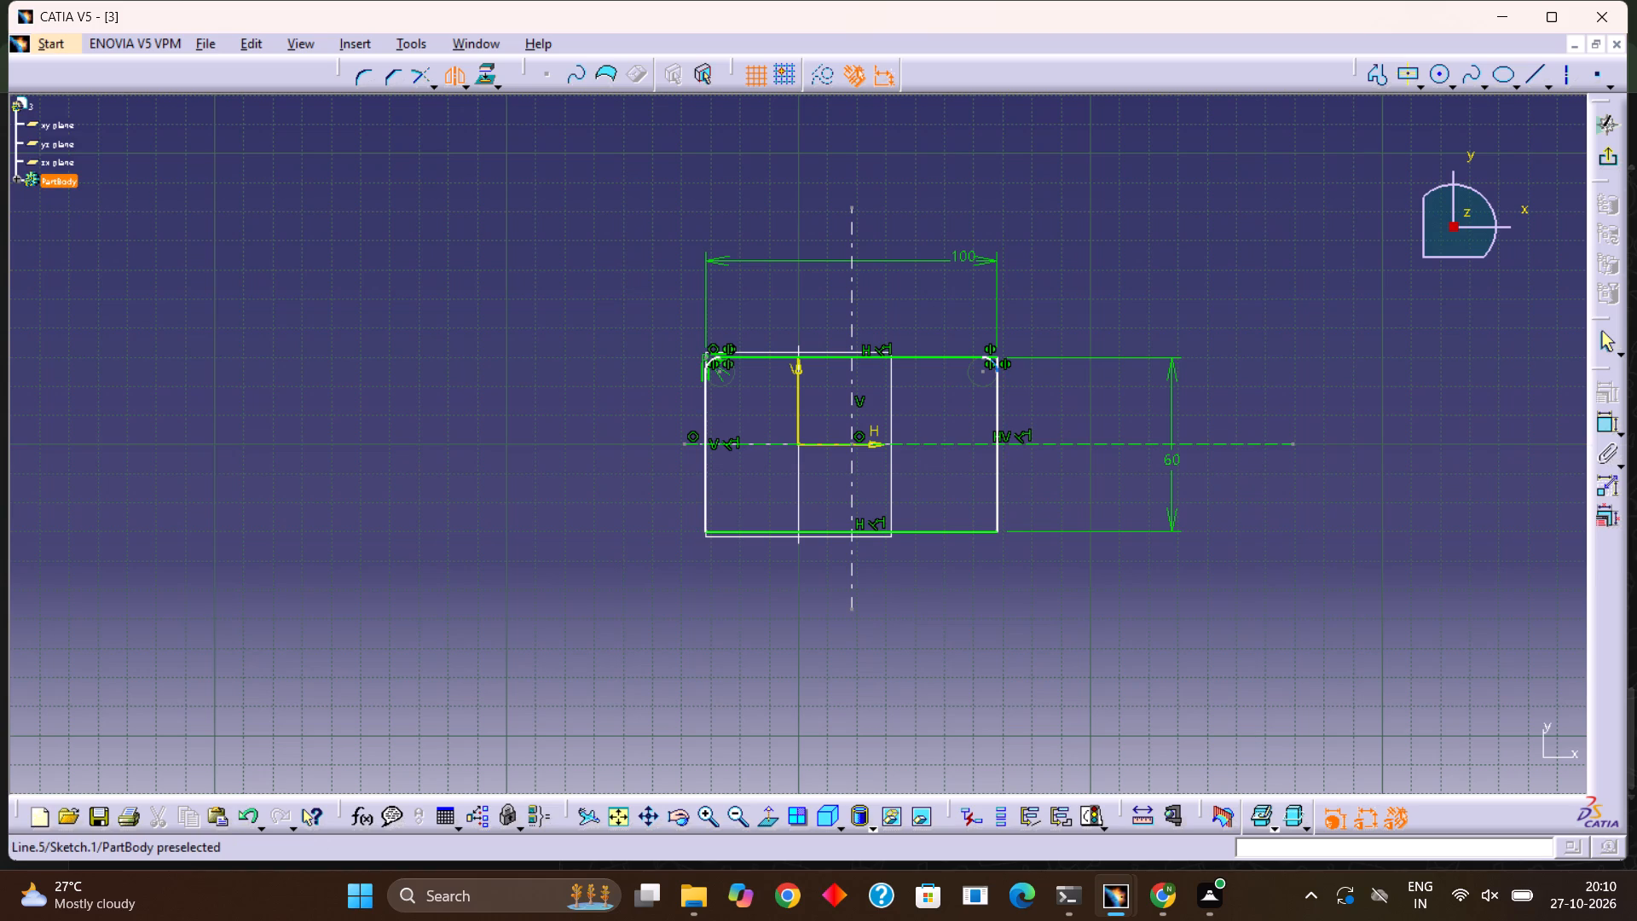
left_click(953, 441)
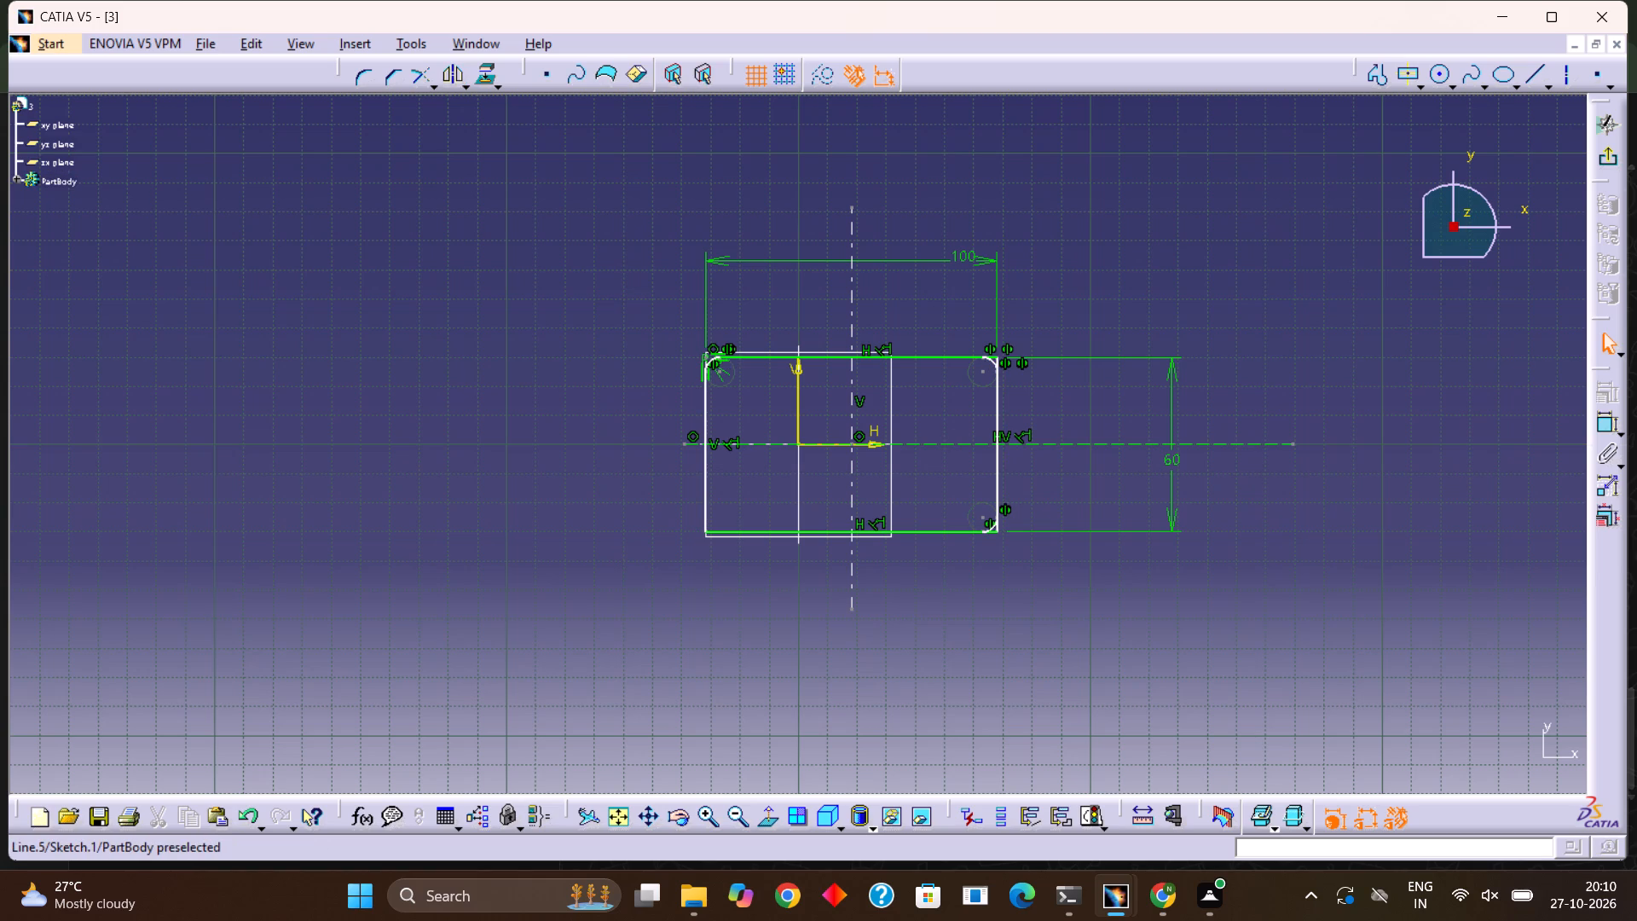
key("Return")
Mirror the upper-left corner arc about the horizontal axis line onto the rectangle's lower-left corner.
left_click(454, 77)
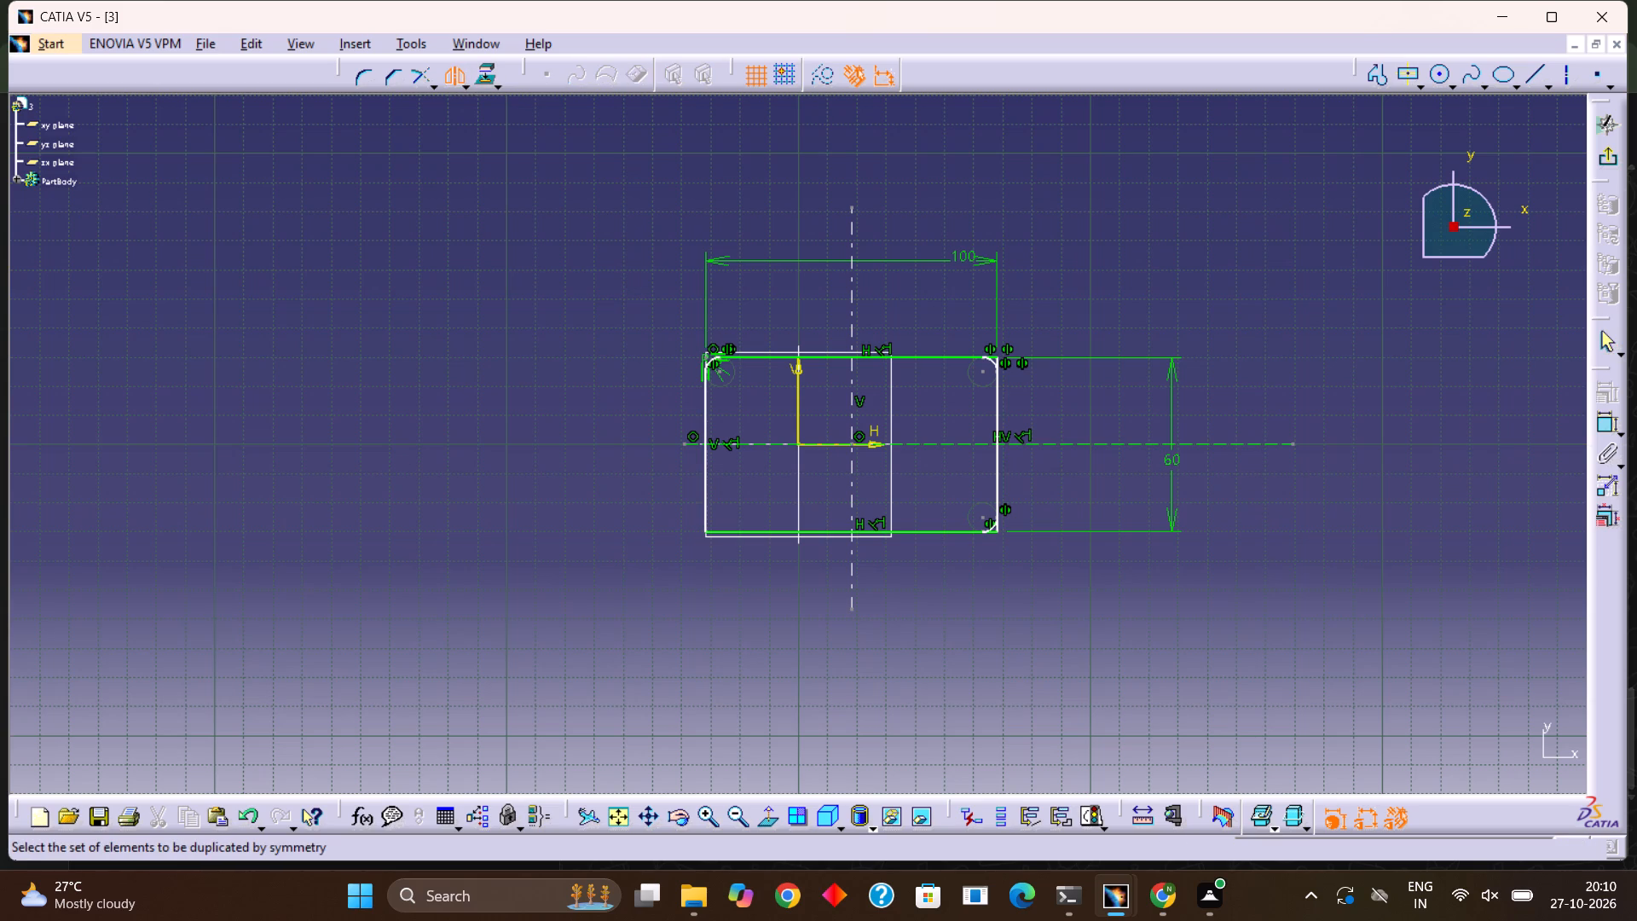
left_click(709, 361)
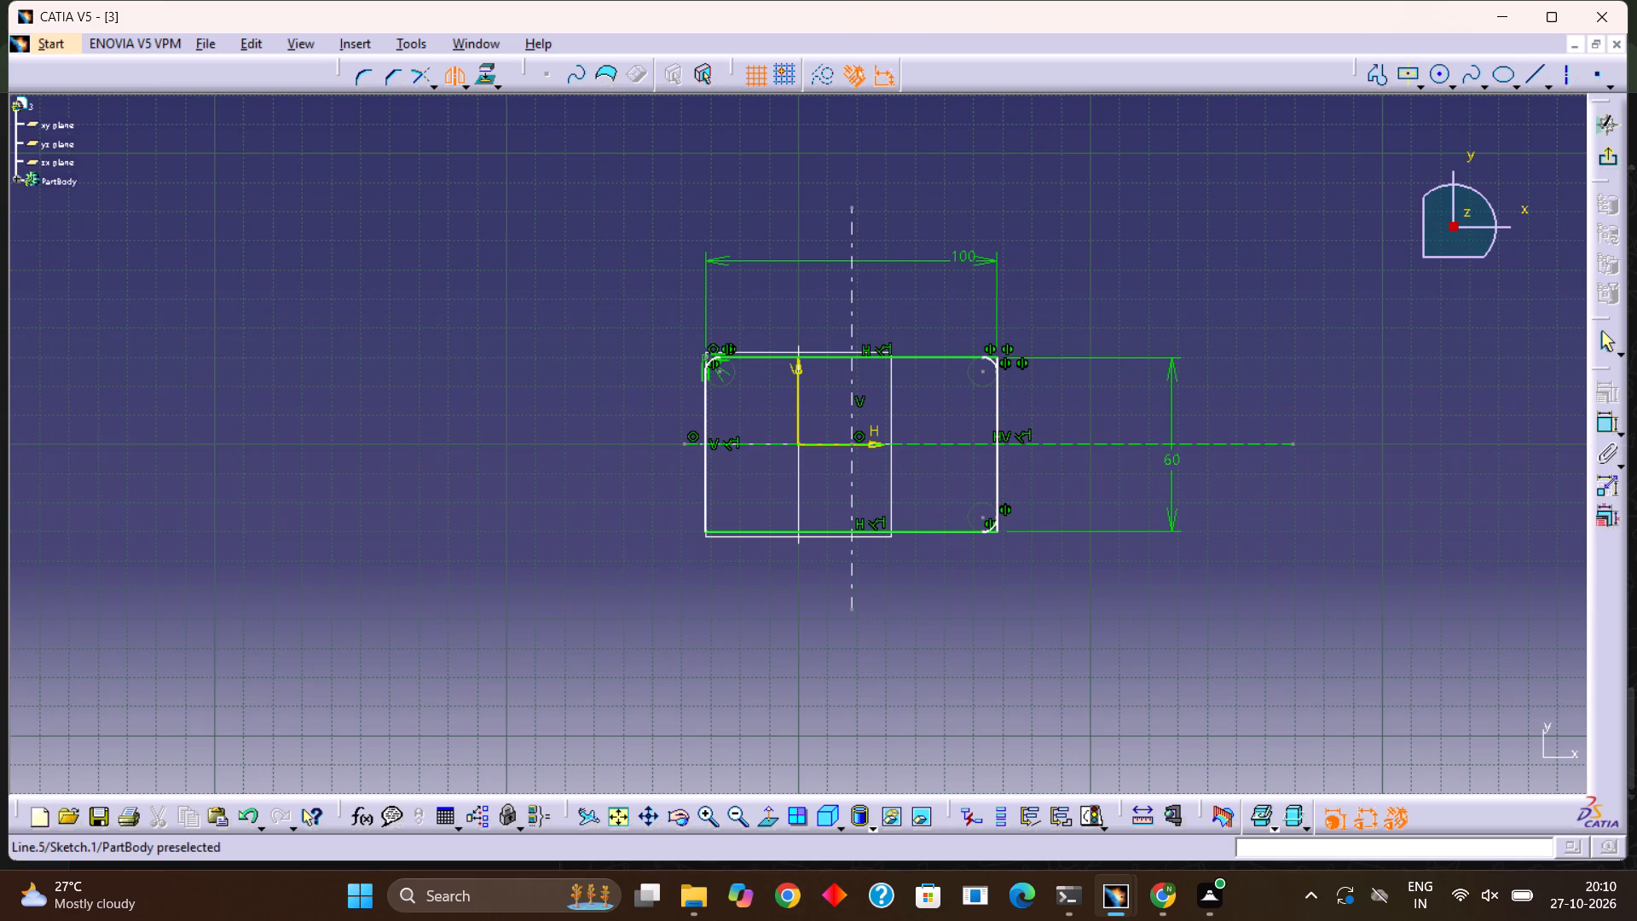
left_click(743, 442)
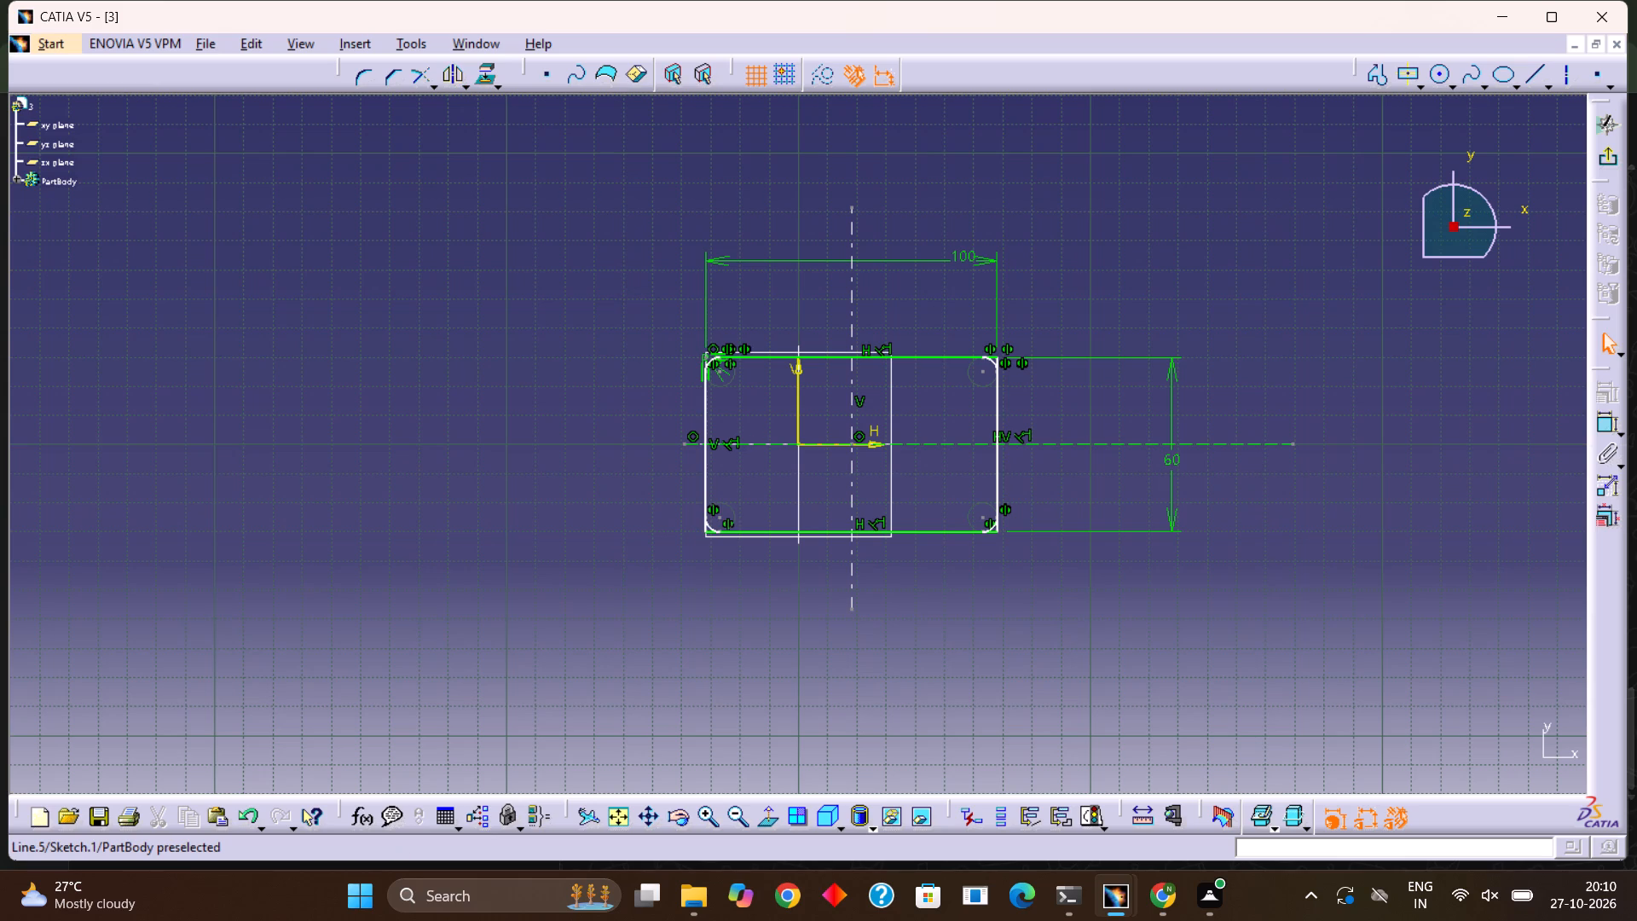
key("Return")
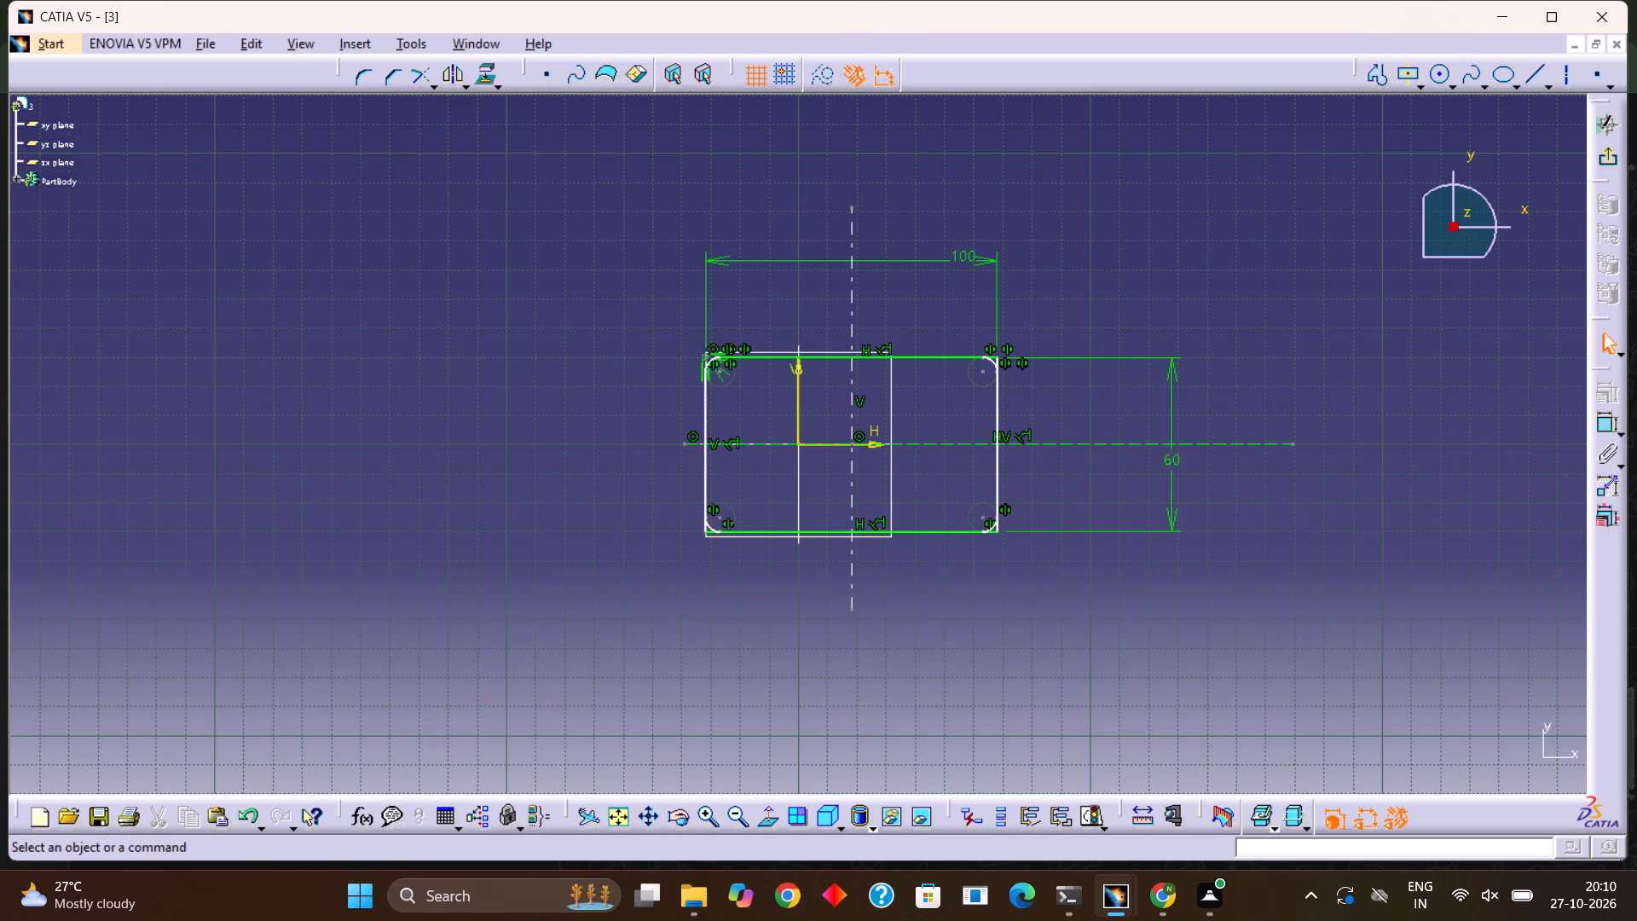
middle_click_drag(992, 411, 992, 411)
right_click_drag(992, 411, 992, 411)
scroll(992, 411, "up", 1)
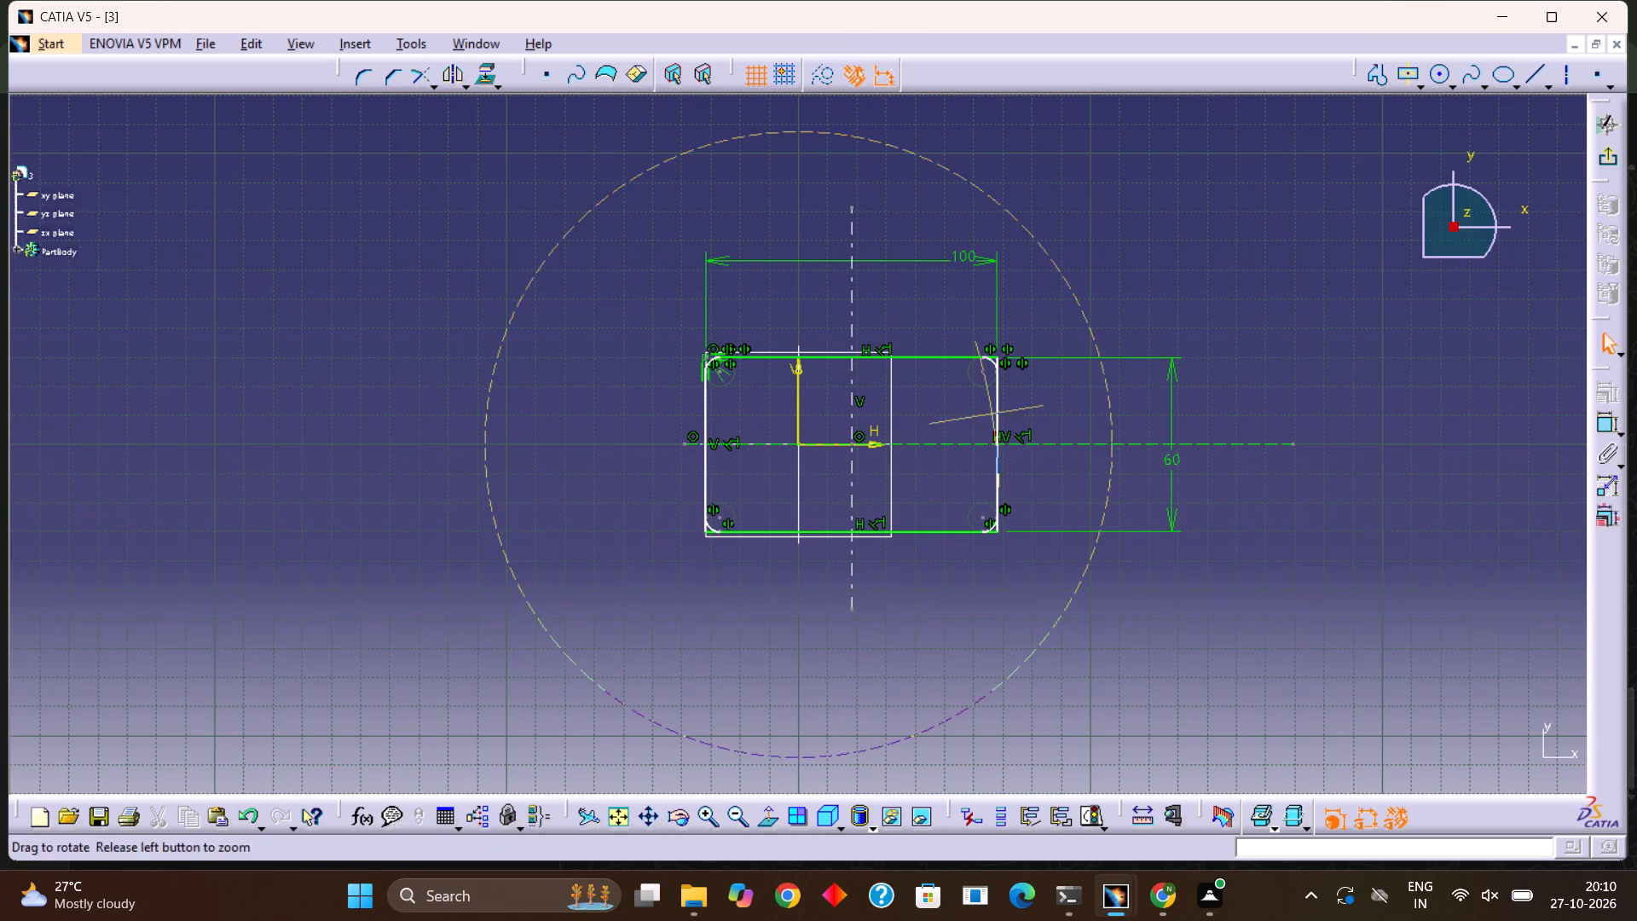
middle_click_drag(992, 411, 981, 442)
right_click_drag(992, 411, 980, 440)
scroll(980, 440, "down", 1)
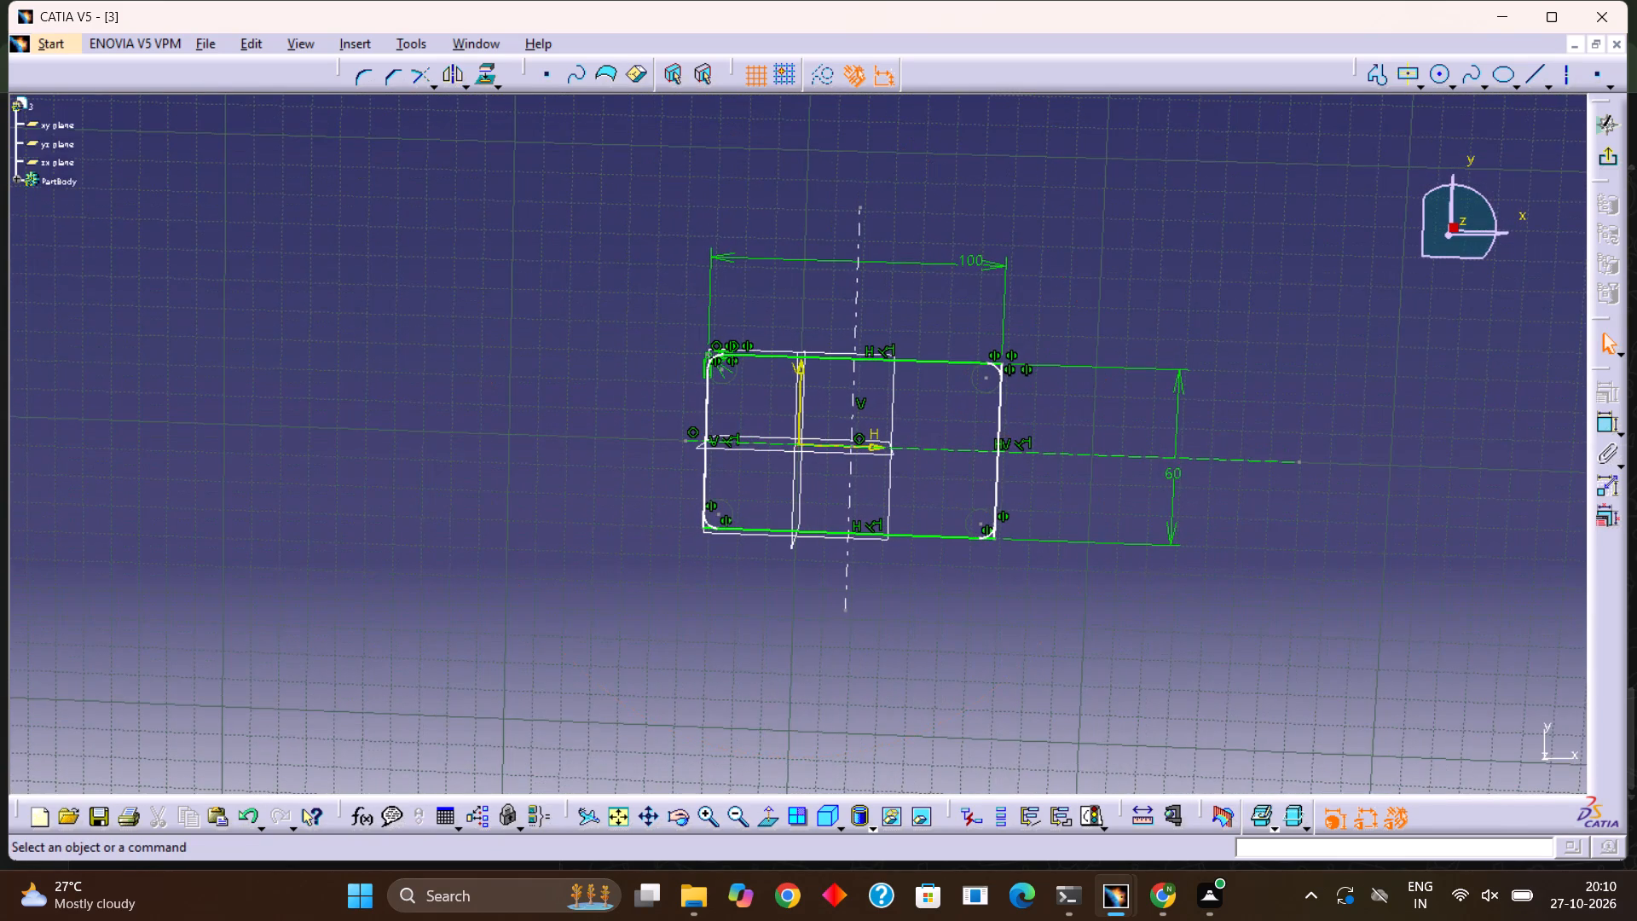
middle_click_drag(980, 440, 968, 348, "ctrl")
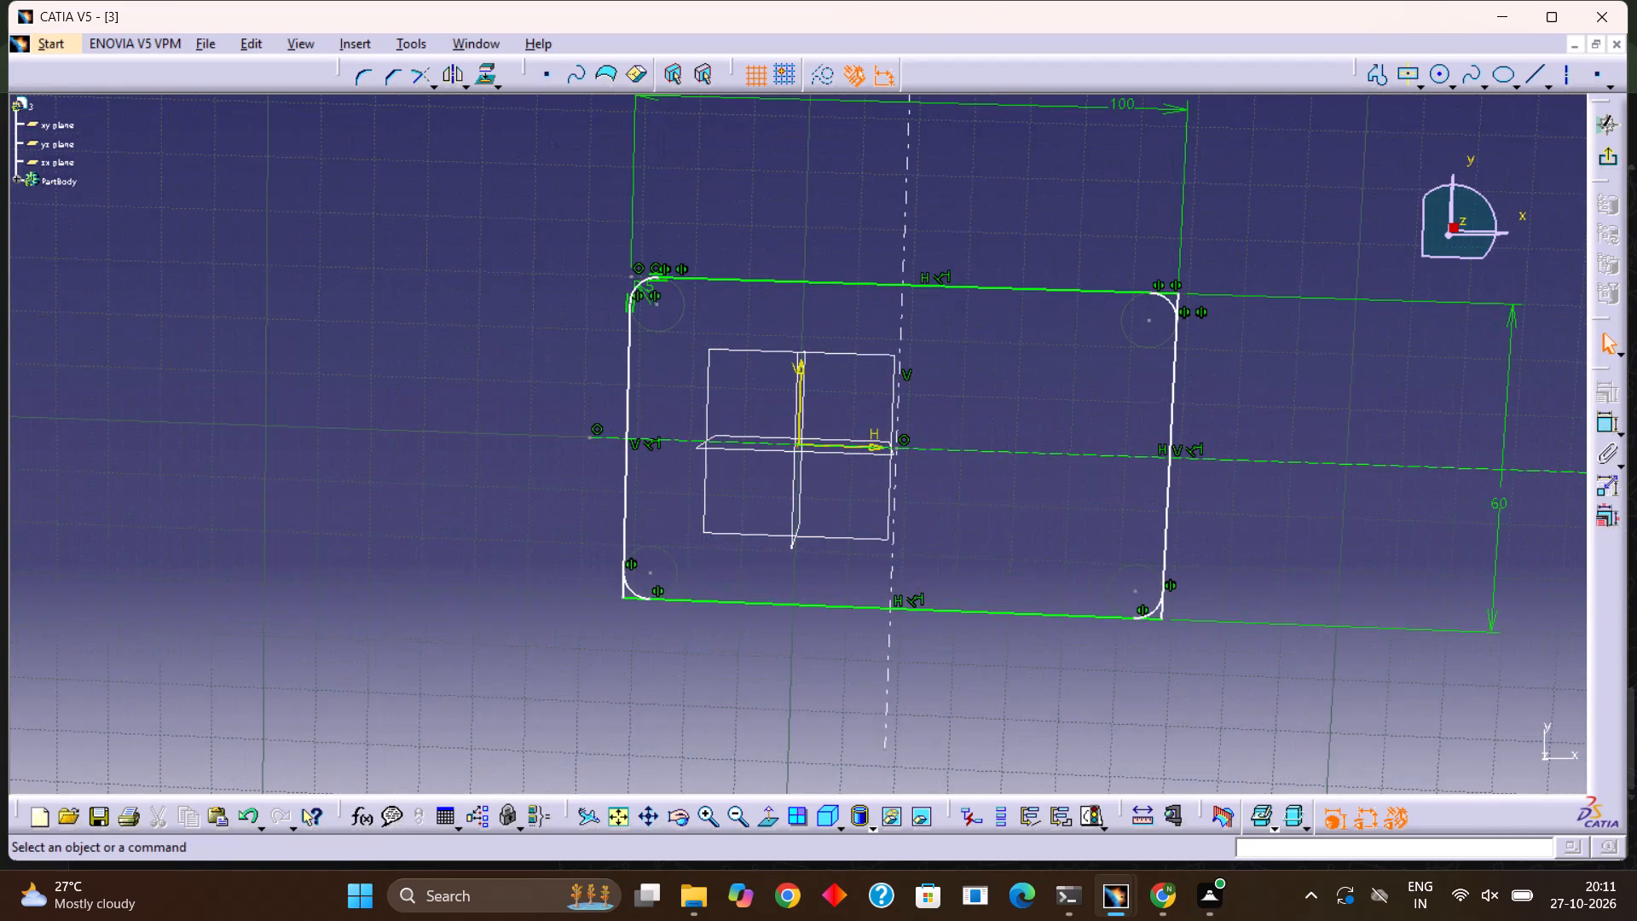
Quick Trim the excess ends of the bottom and left lines outside the rectangle's lower-left corner arc.
middle_click_drag(968, 348, 928, 246, "ctrl")
scroll(967, 339, "up", 1, "ctrl")
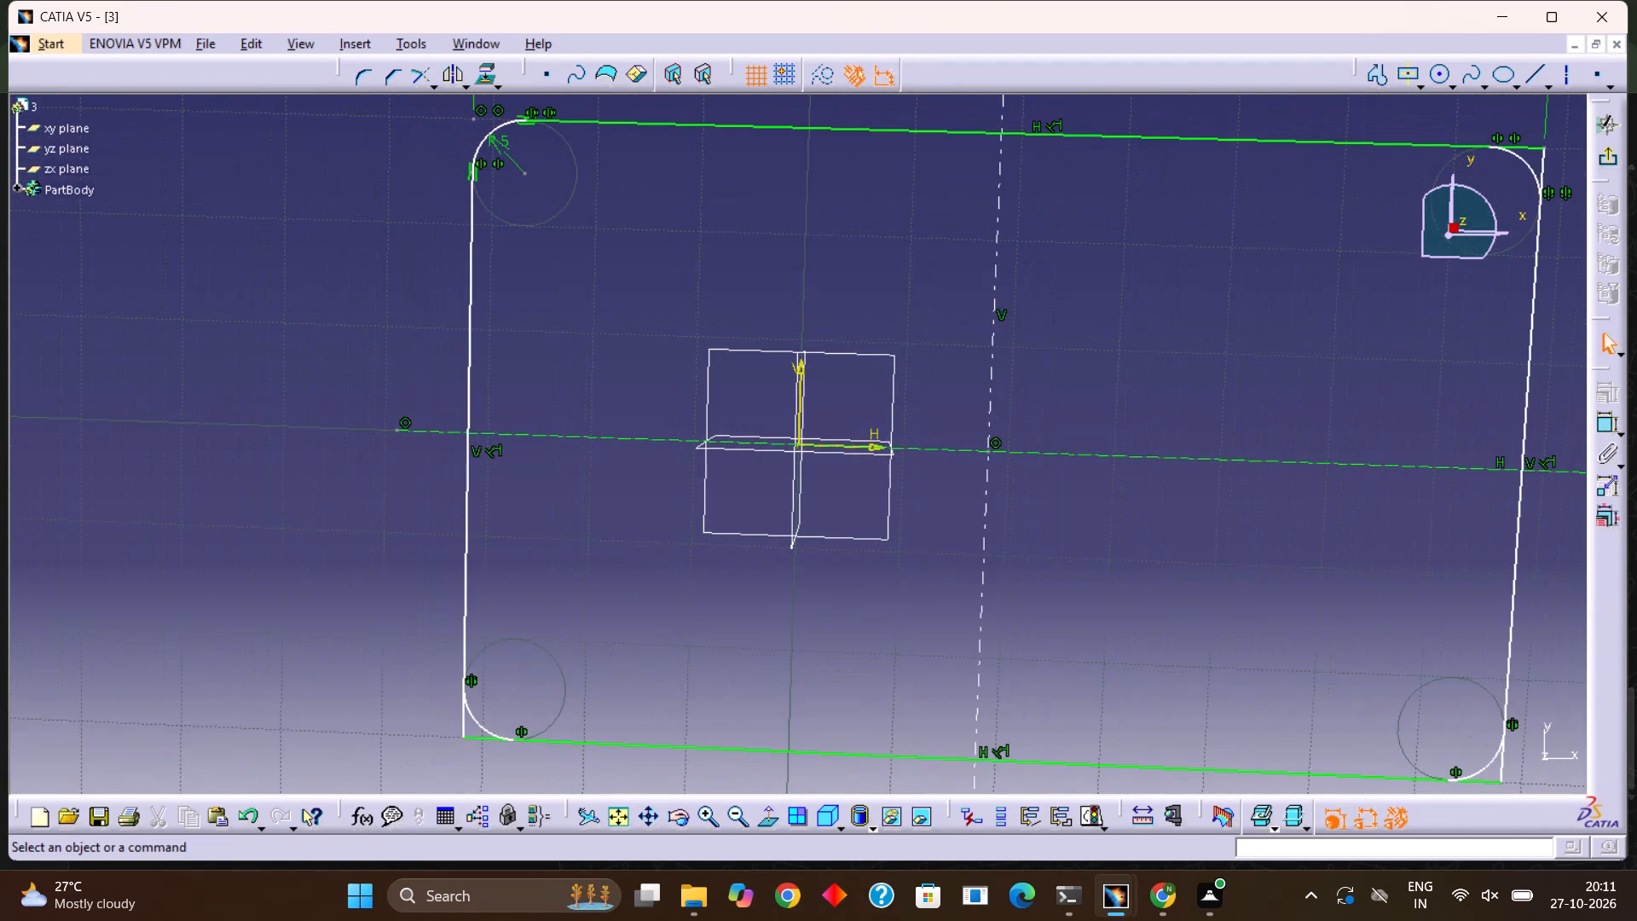
left_click(466, 84)
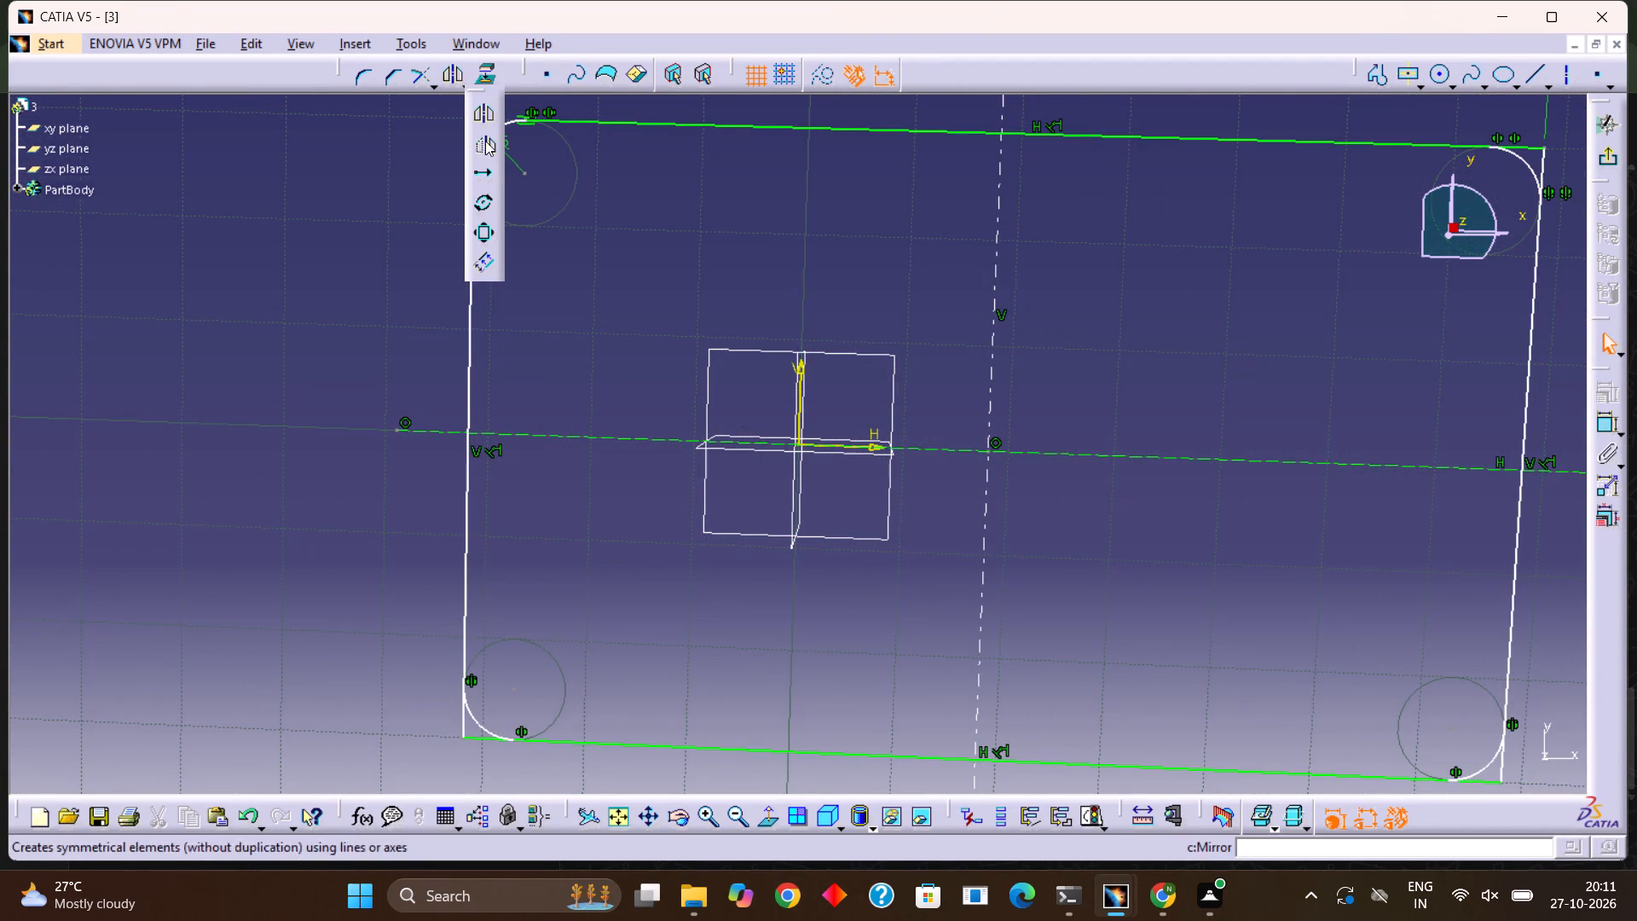
left_click(547, 162)
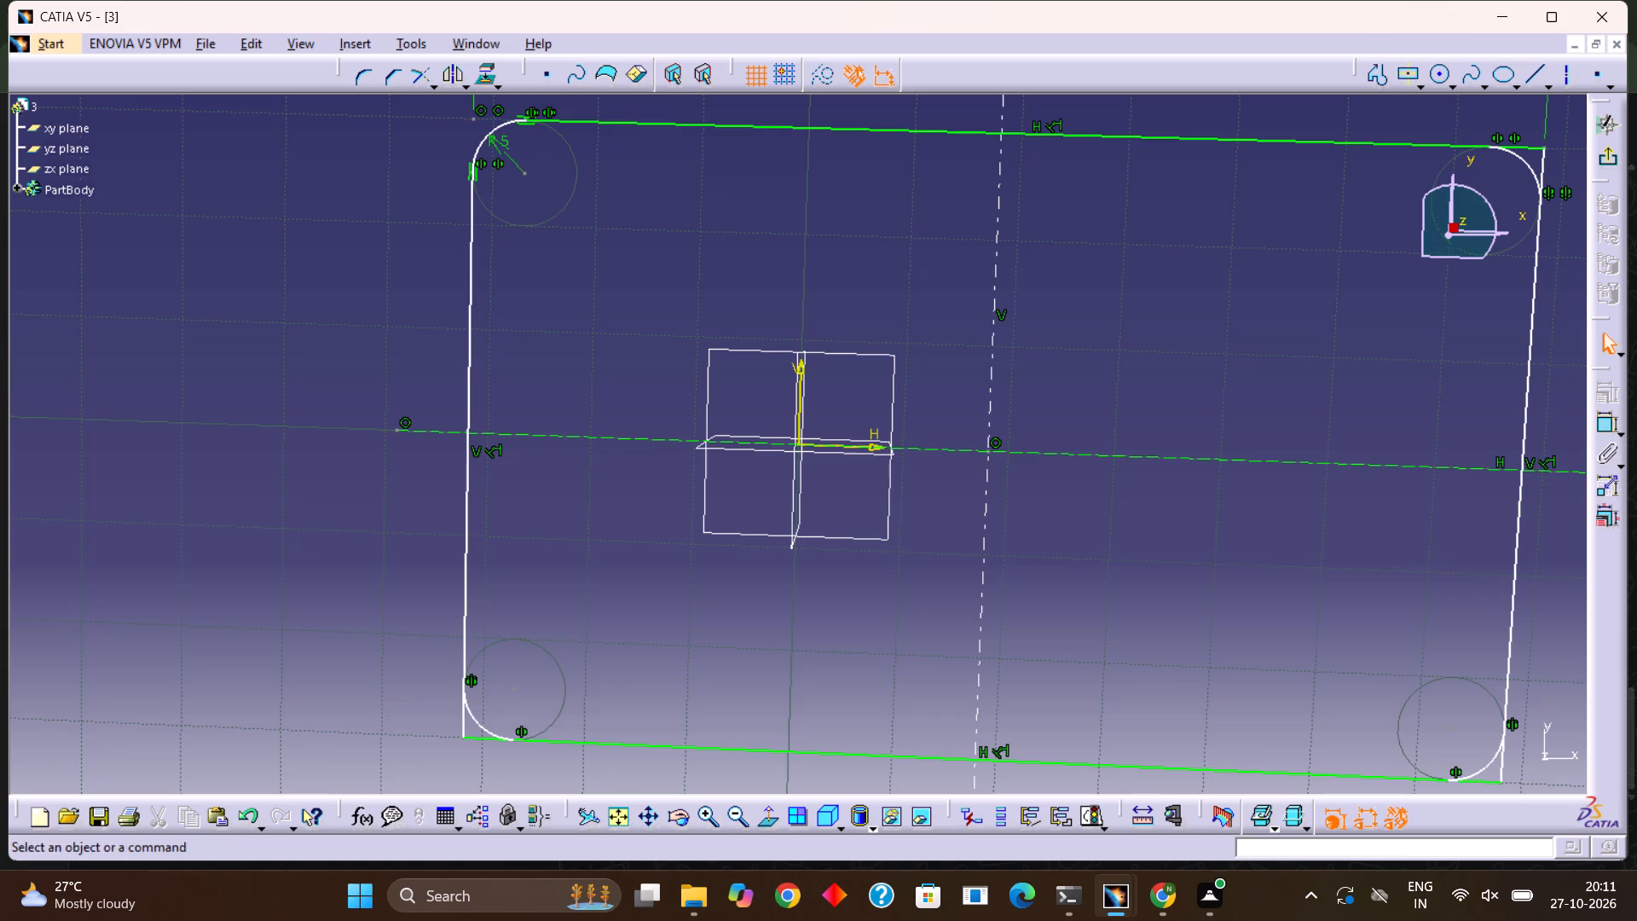
left_click(431, 87)
left_click(455, 178)
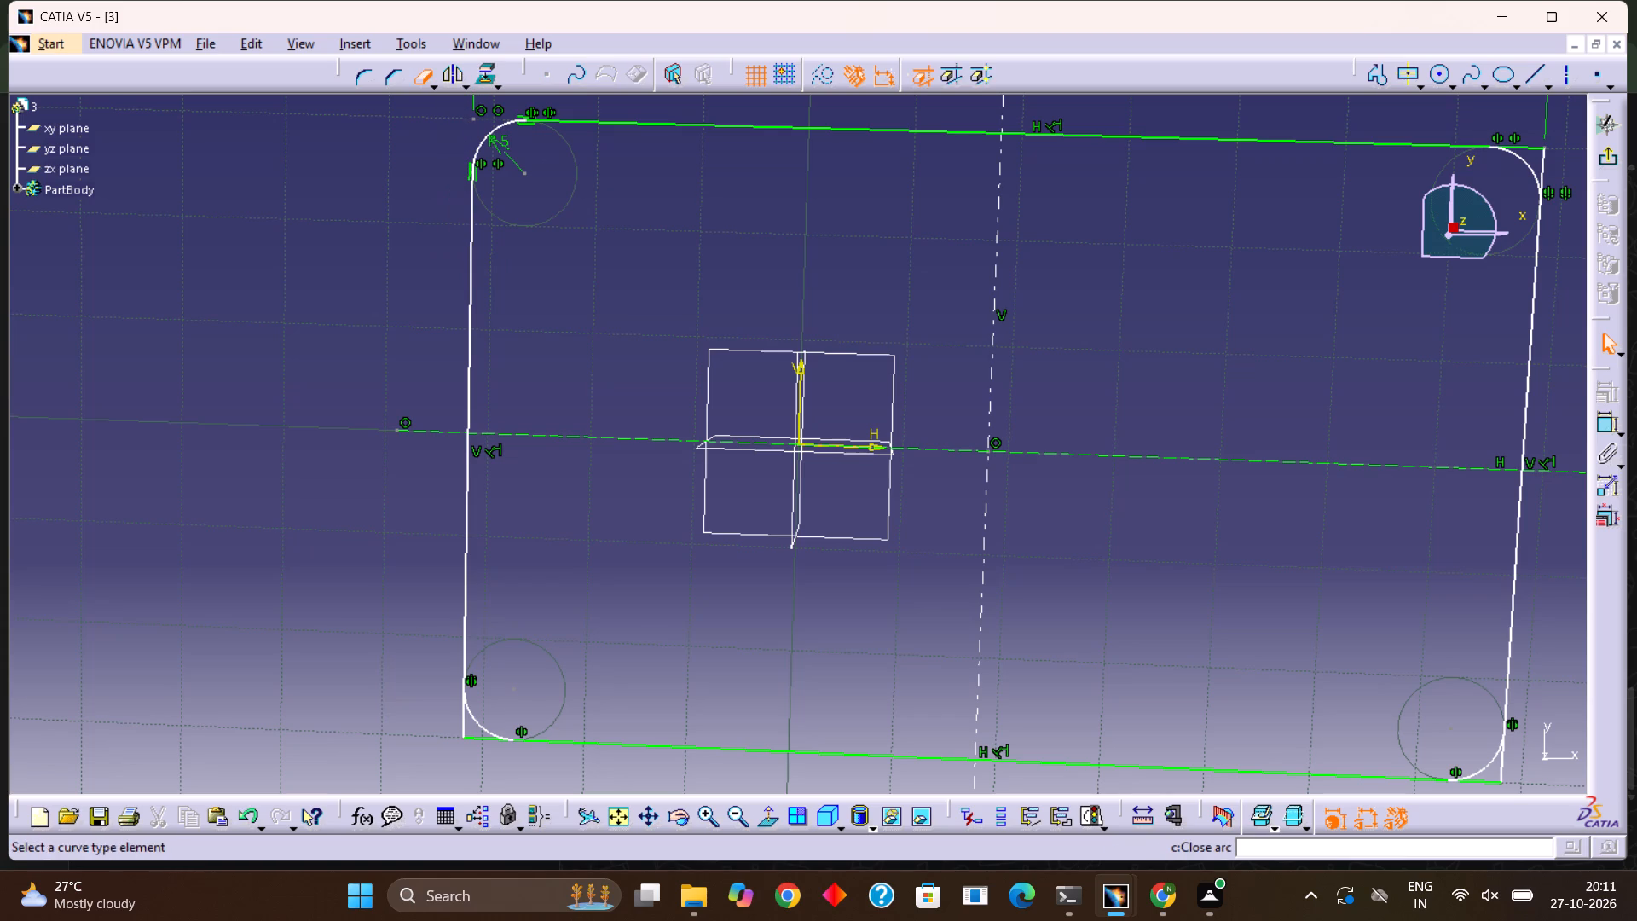
double_click(423, 77)
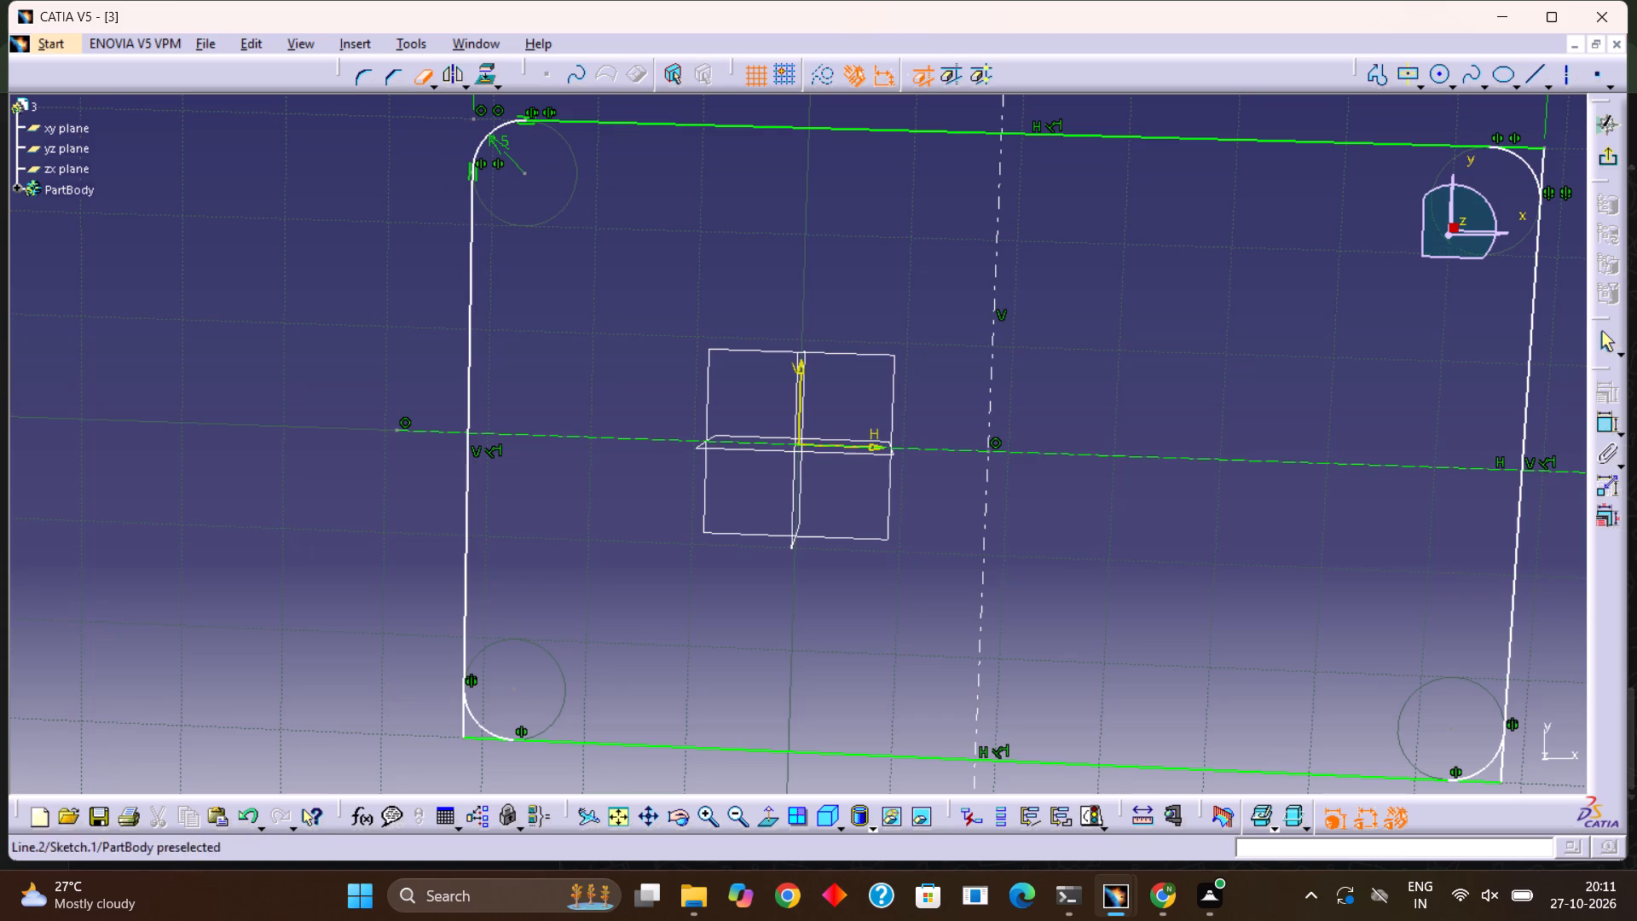
left_click(475, 736)
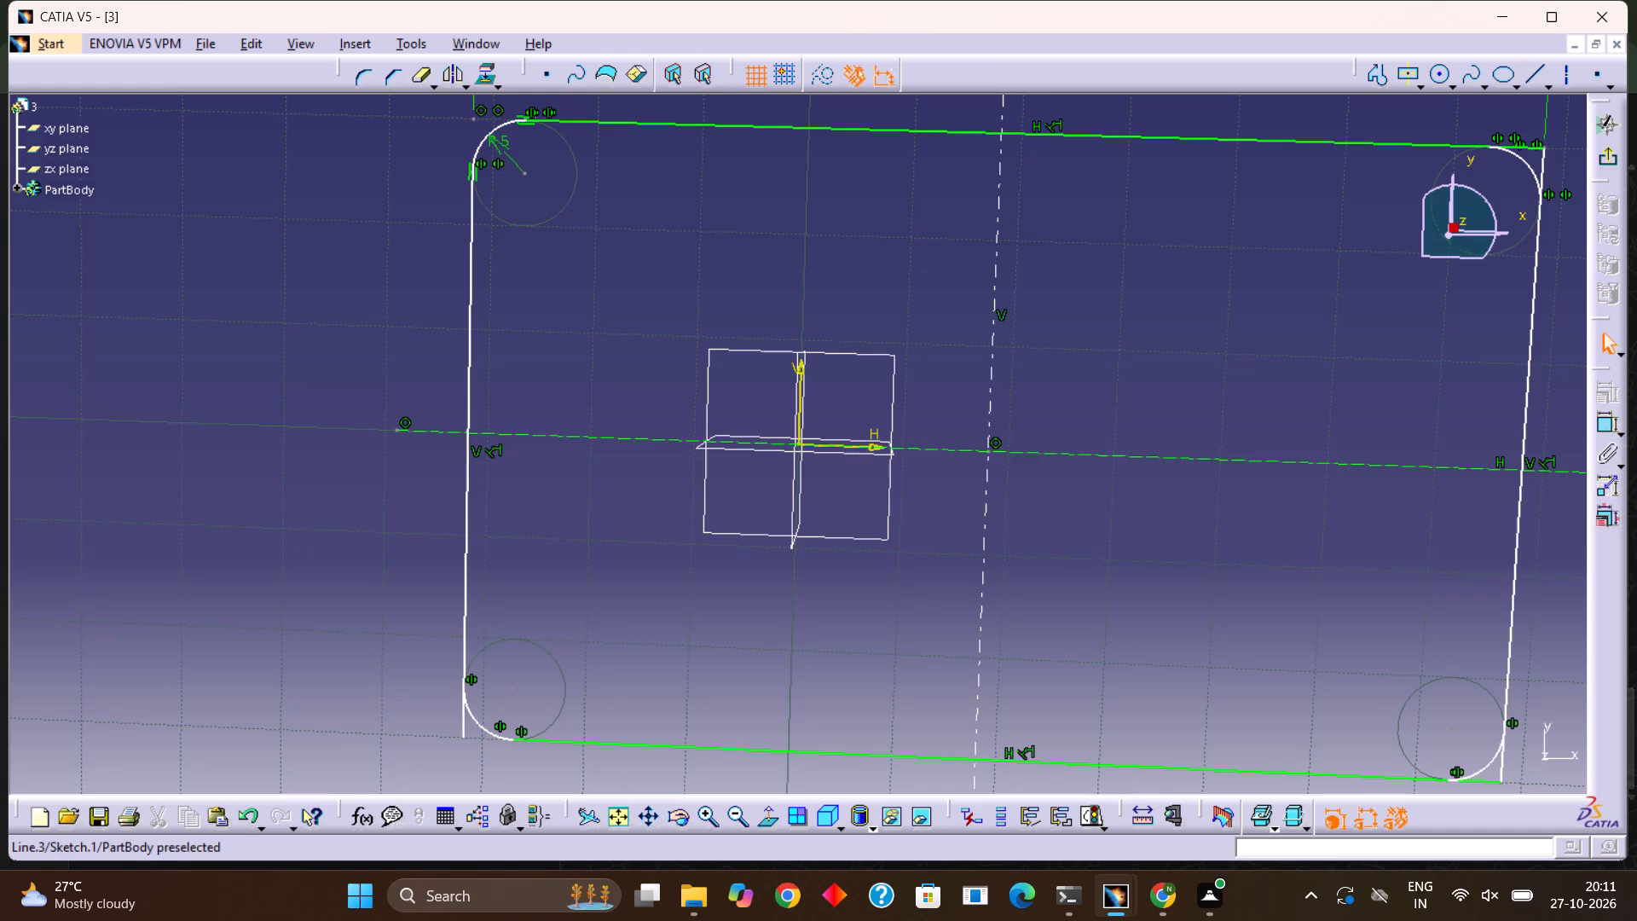
left_click(460, 728)
left_click(448, 735)
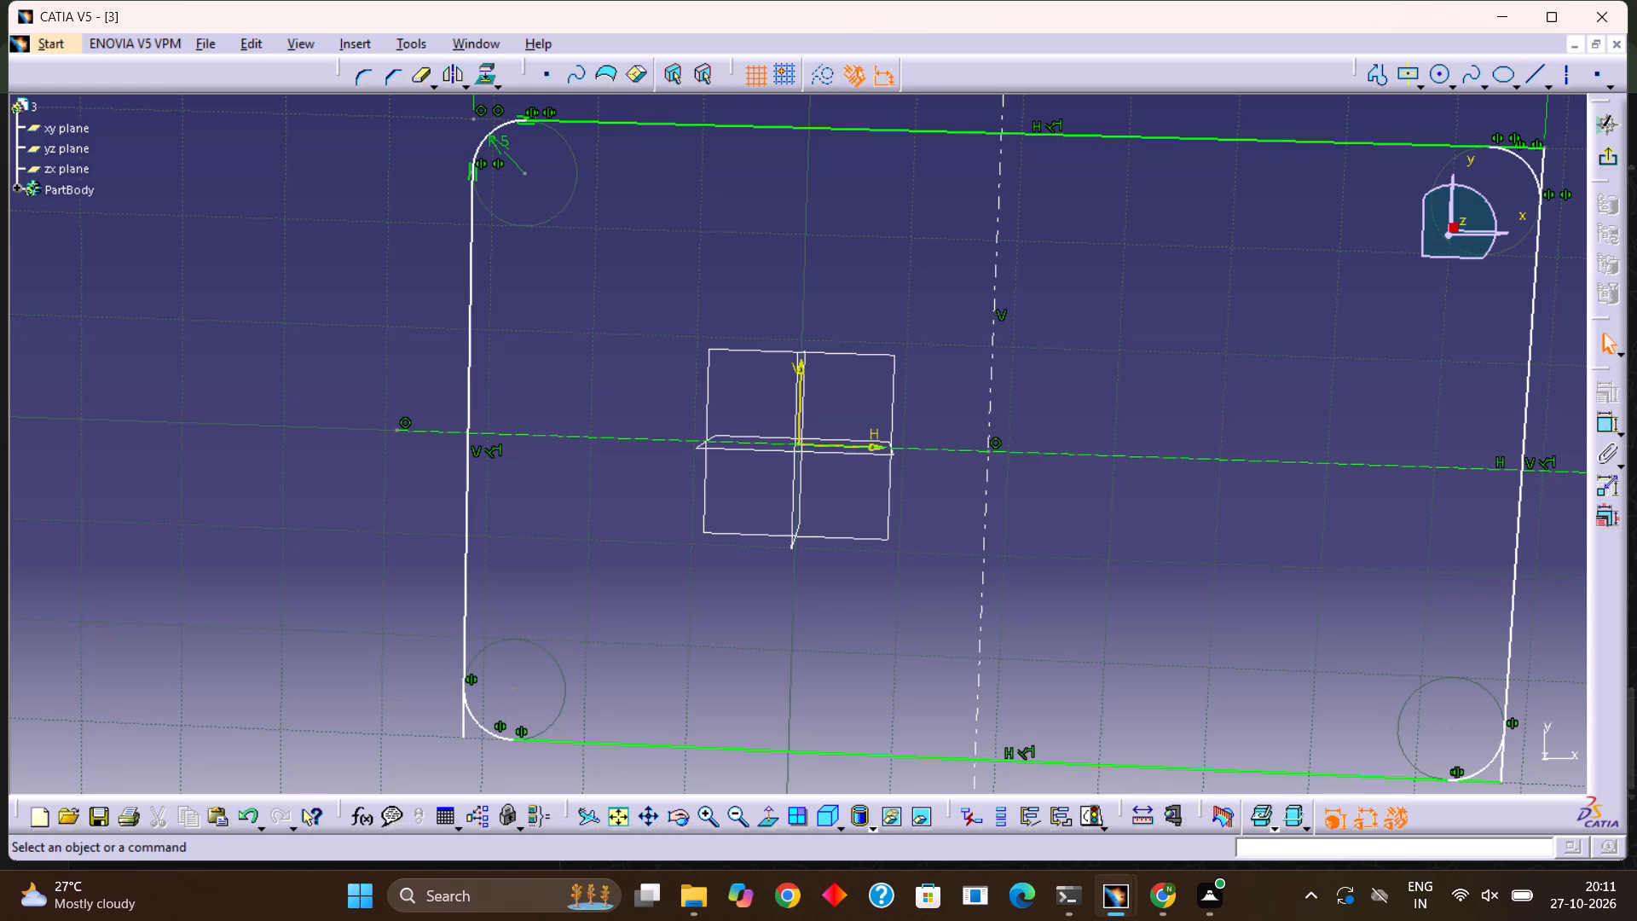
double_click(422, 78)
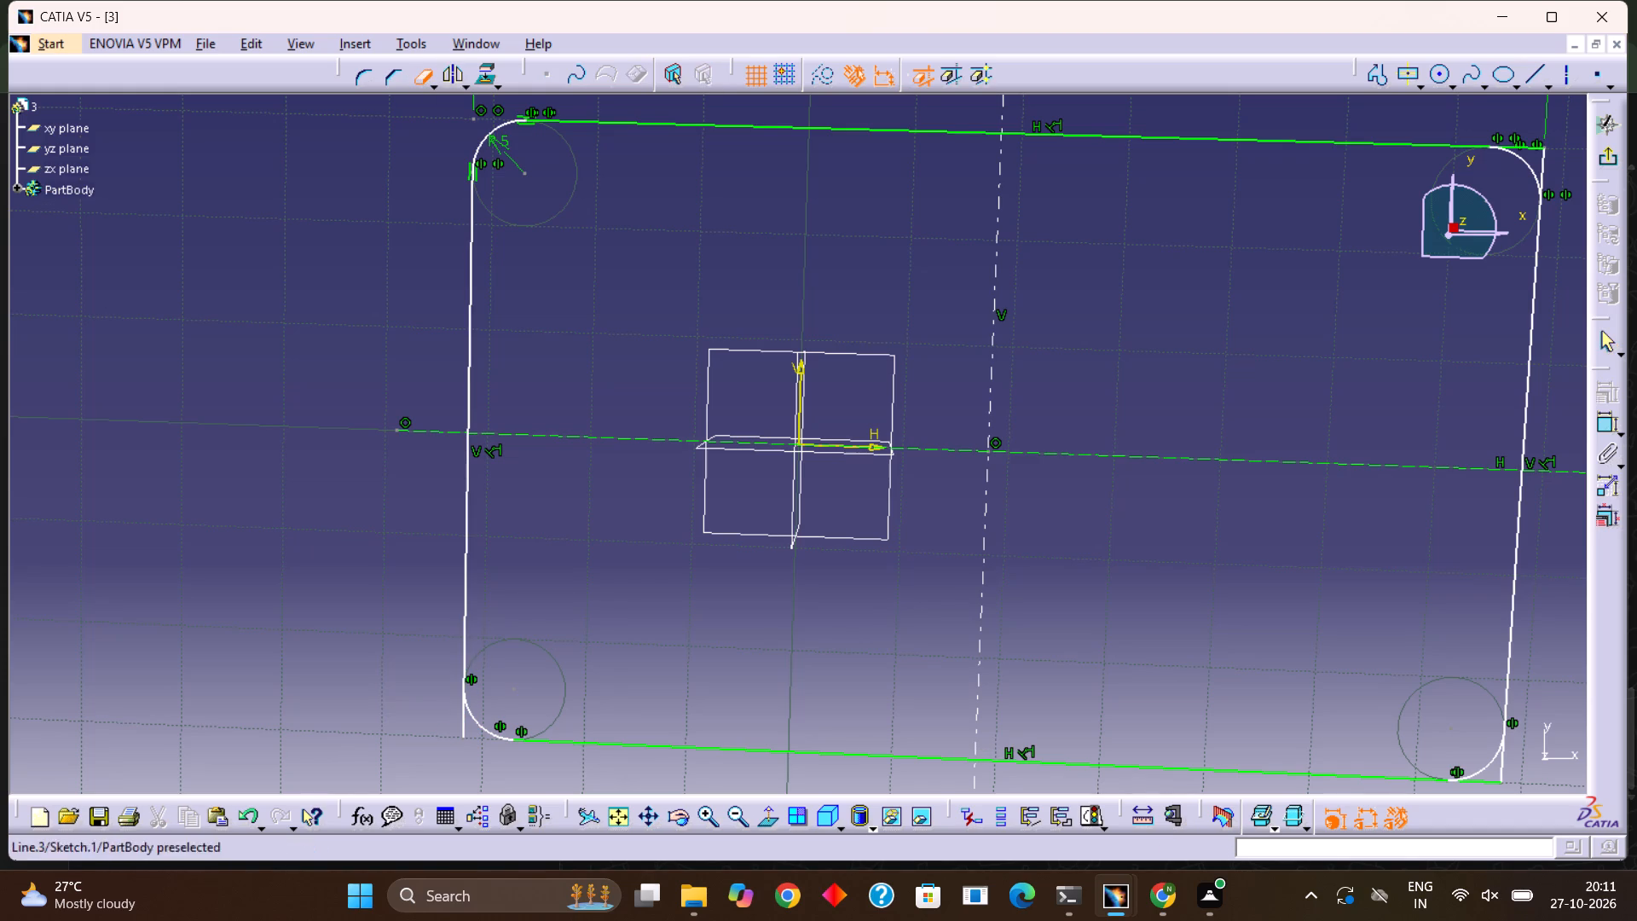
left_click(464, 727)
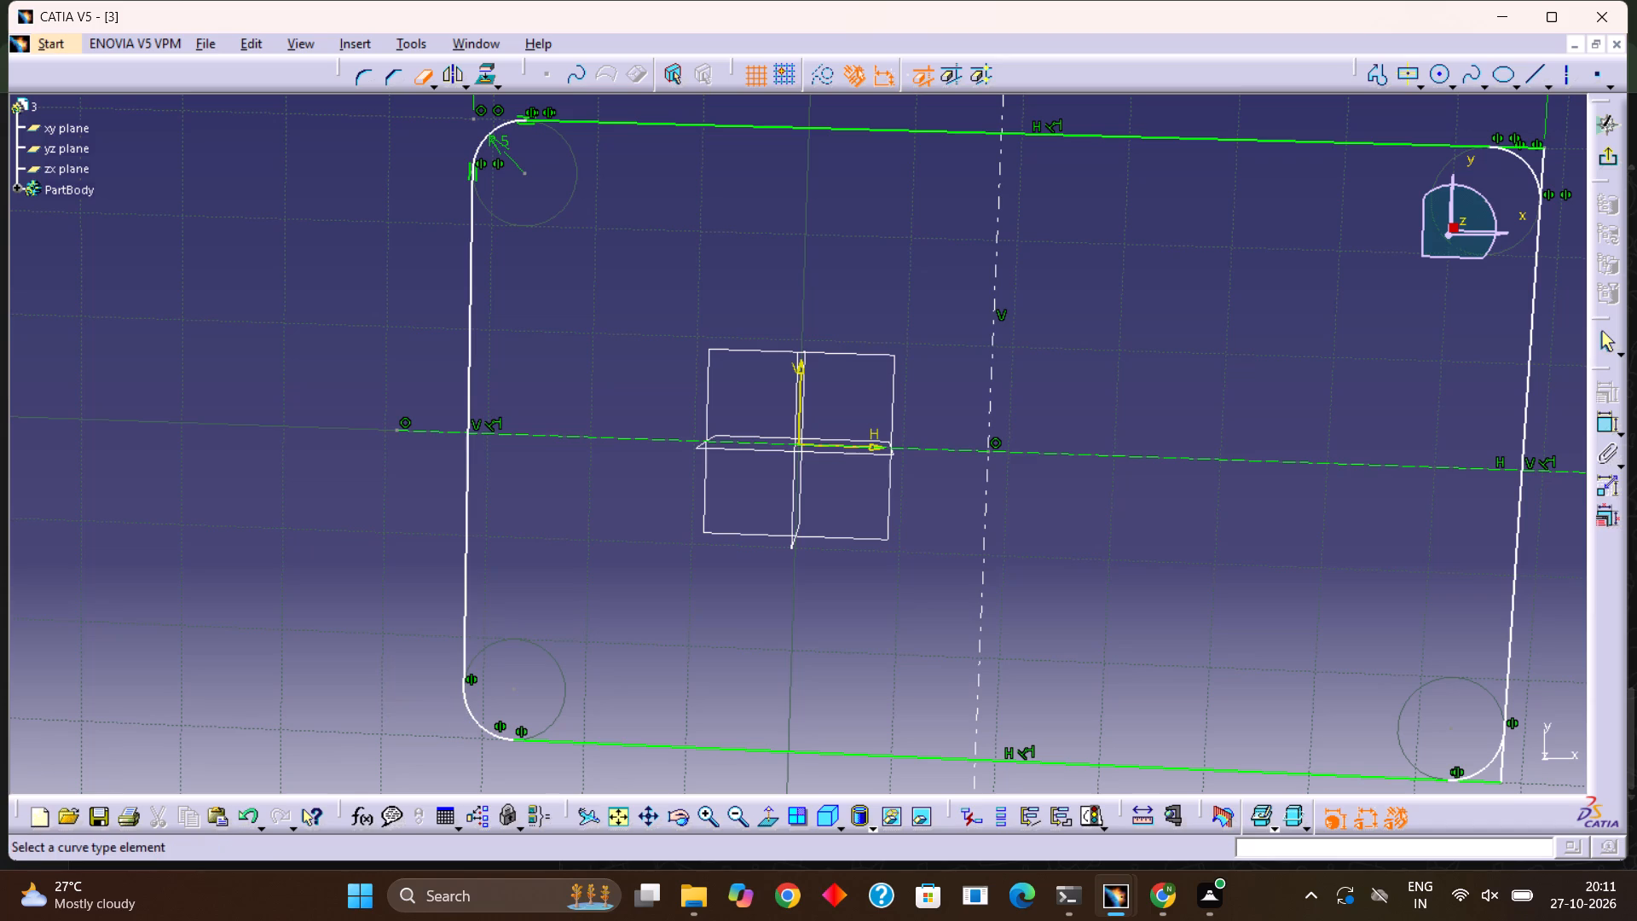
Quick Trim the excess right and top line ends outside the upper-right corner arc, converting the line's length constraint into a distance.
middle_click_drag(697, 616, 214, 657)
scroll(697, 616, "down", 1)
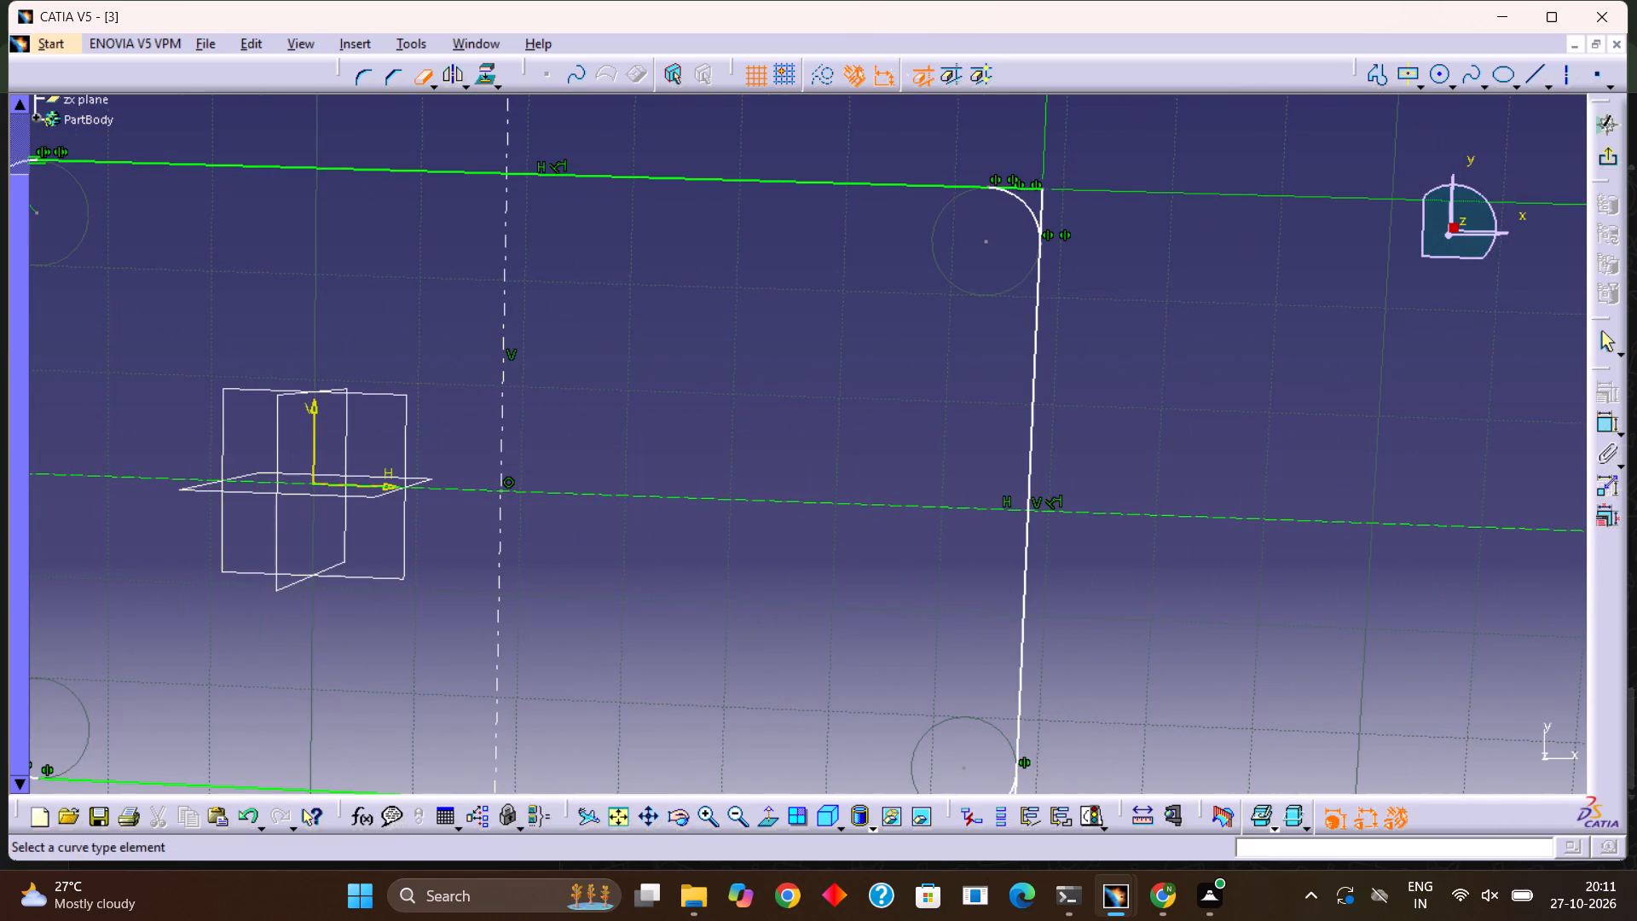
left_click(1040, 209)
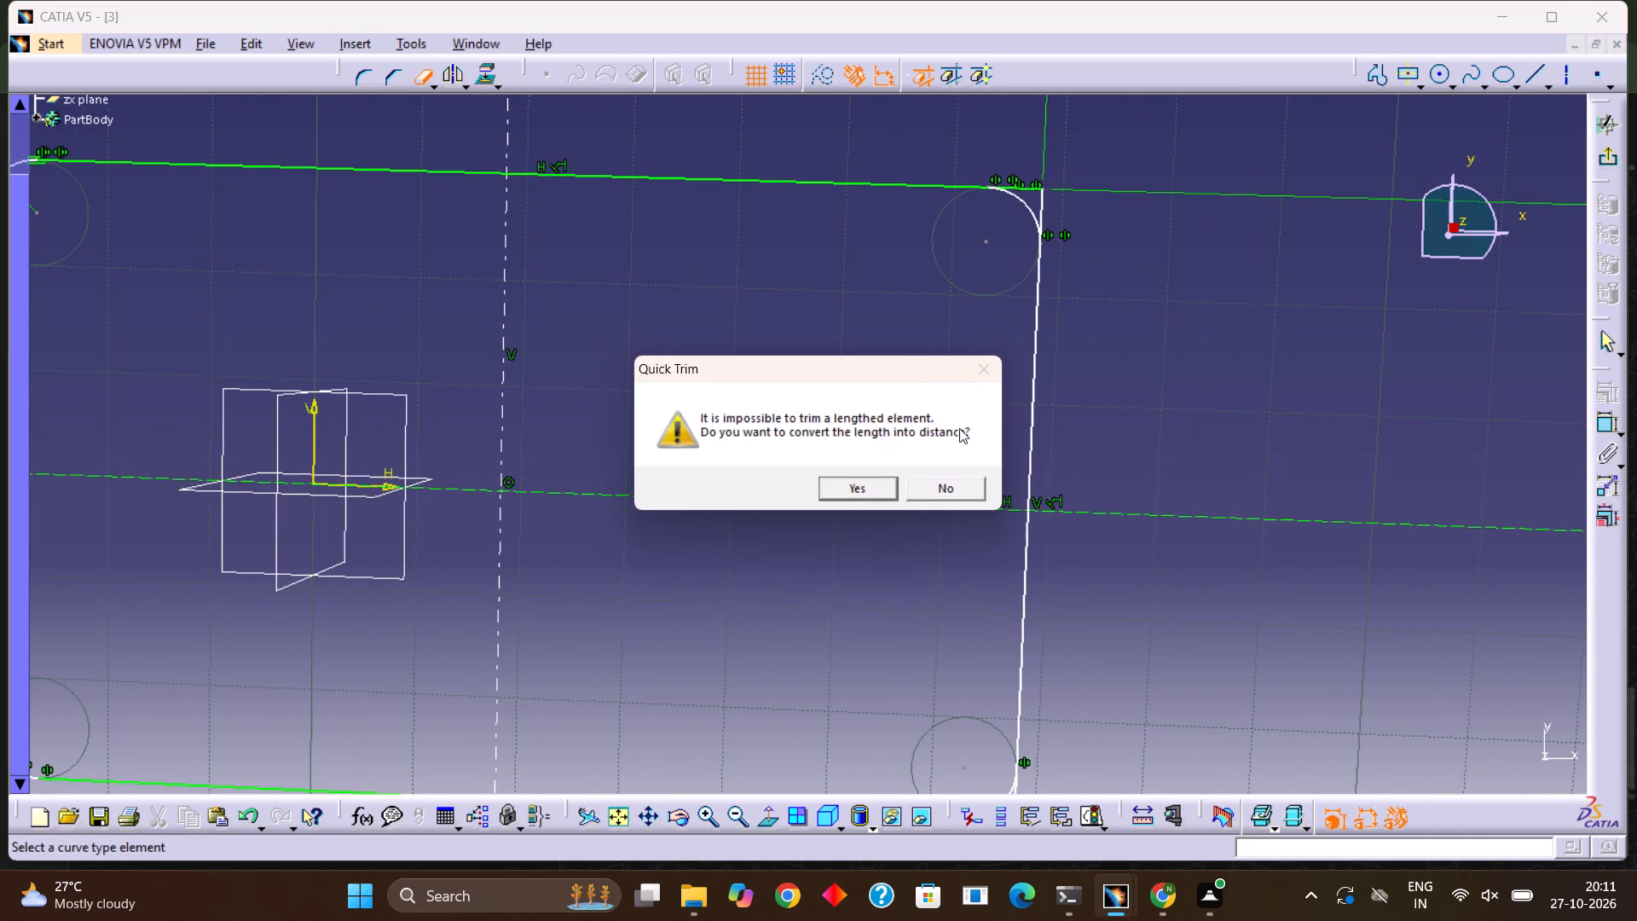
left_click(883, 486)
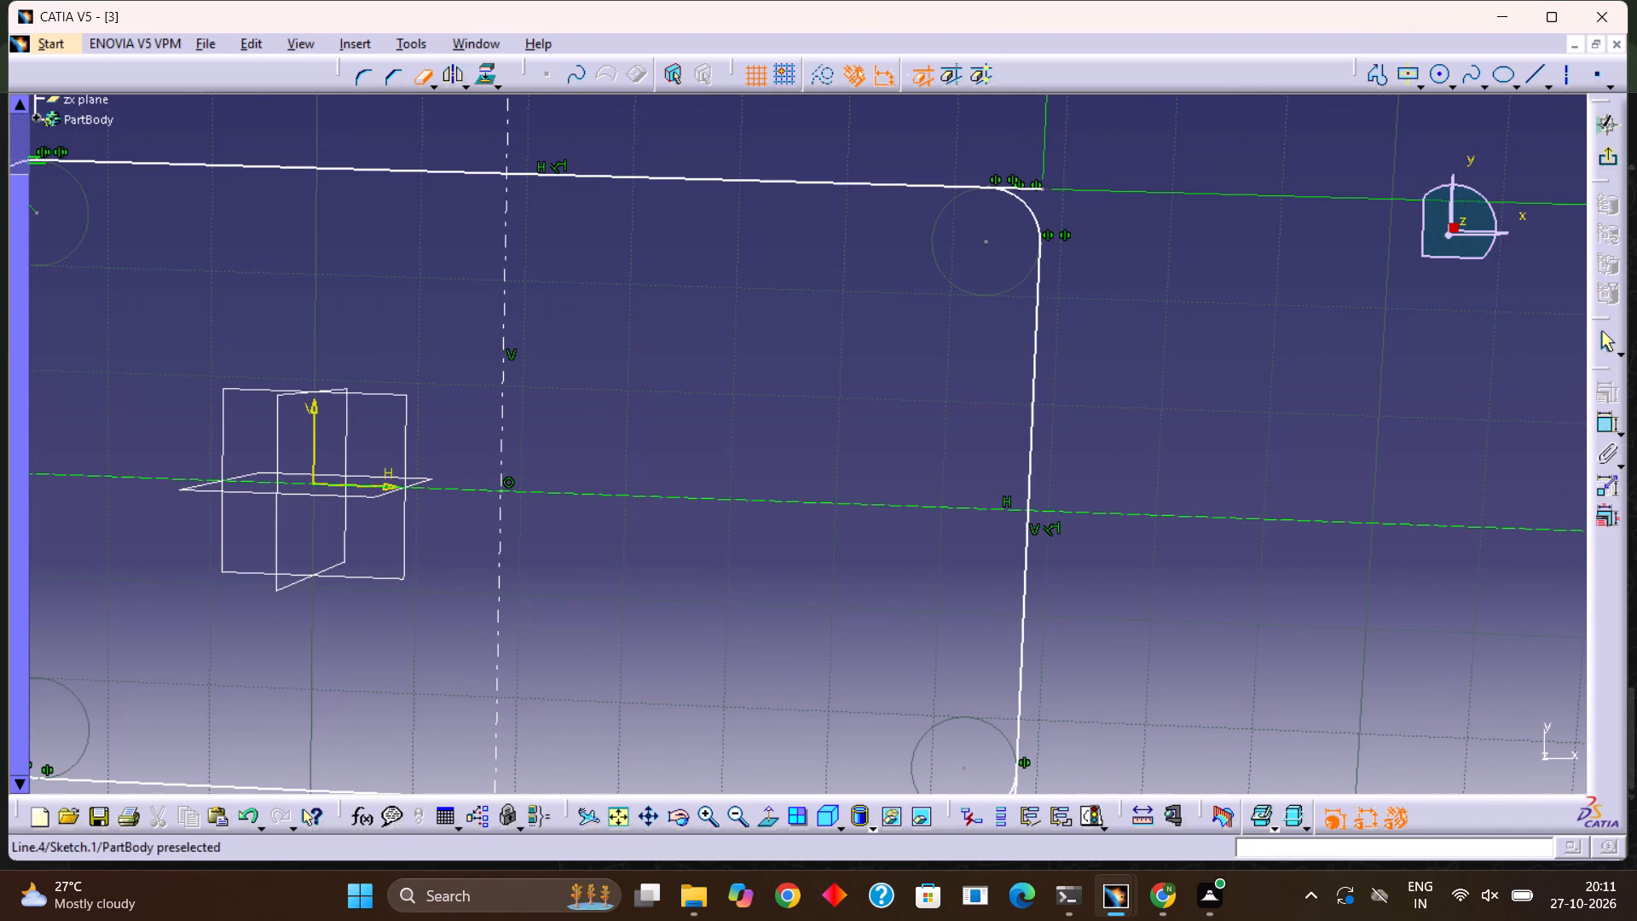
left_click(1030, 189)
Quick Trim the excess ends of the bottom and right lines outside the rectangle's lower-right corner arc.
middle_click_drag(1066, 298, 1071, 335)
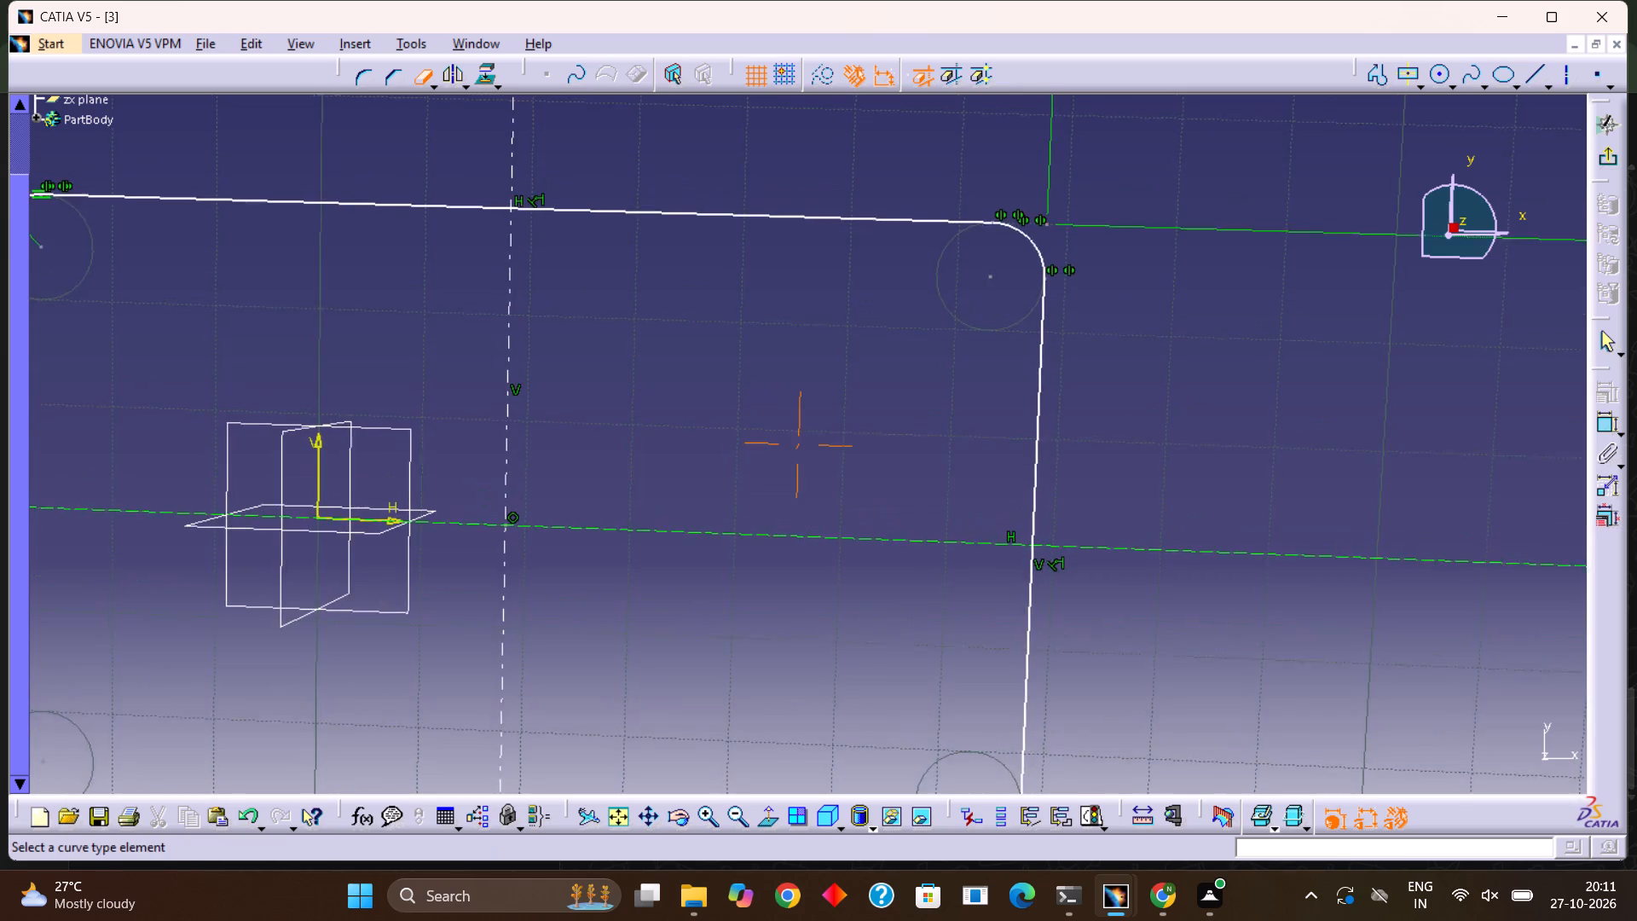
middle_click_drag(1071, 335, 1049, 258)
right_click_drag(1071, 339, 1048, 258)
middle_click_drag(1019, 494, 963, 302)
right_click_drag(1010, 449, 963, 302)
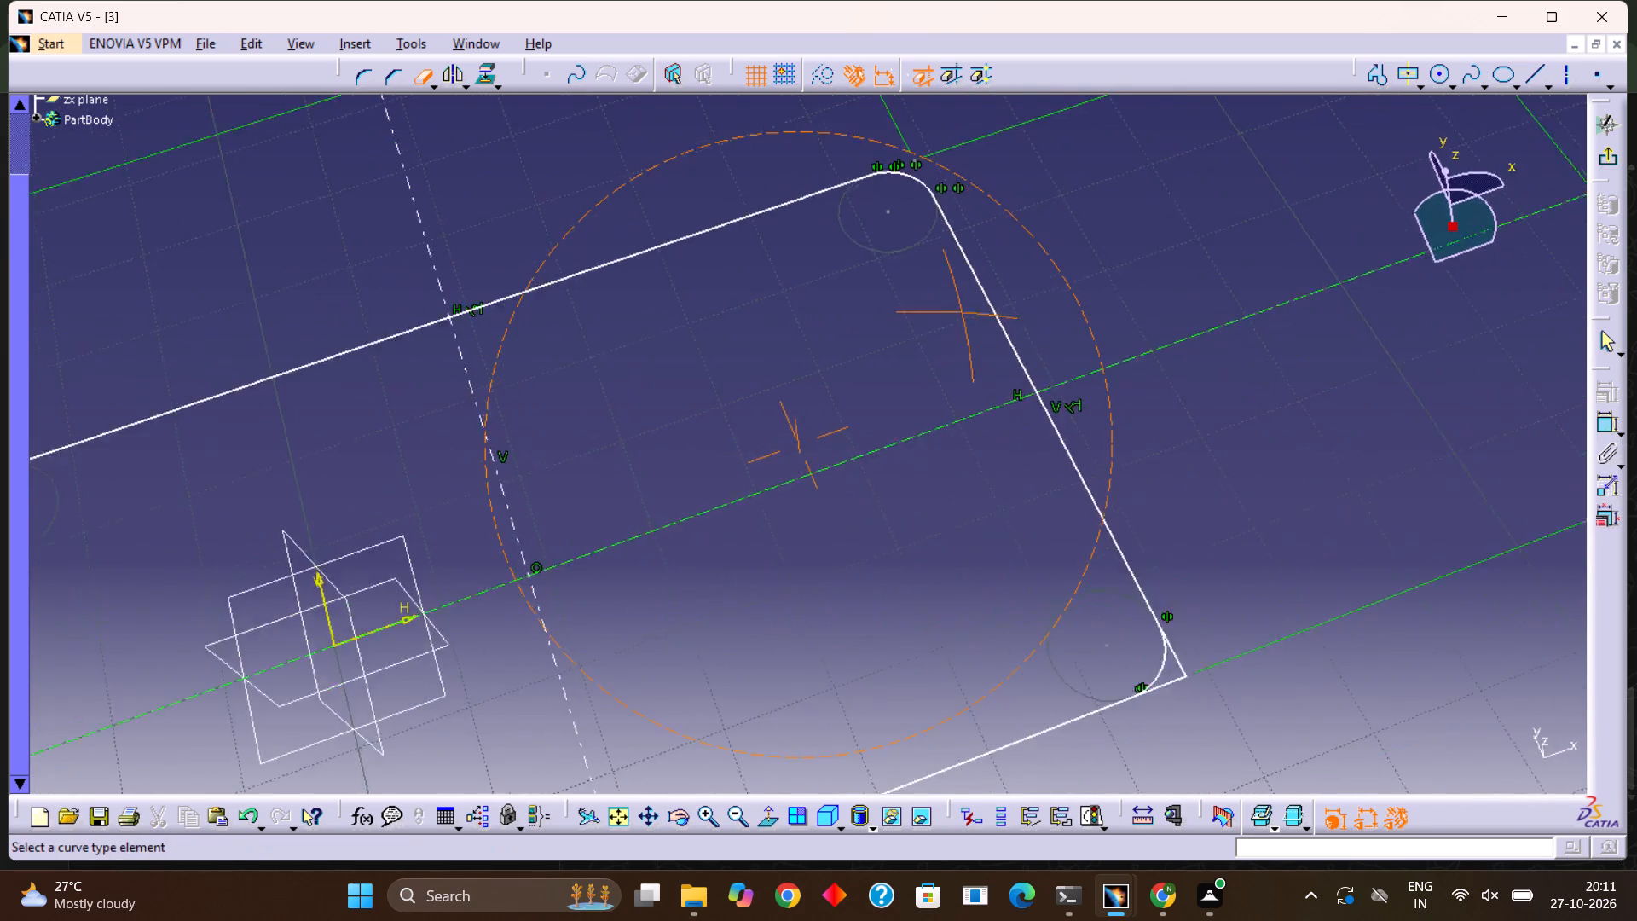
right_click_drag(963, 302, 942, 220)
middle_click_drag(963, 302, 944, 232)
left_click(1186, 555)
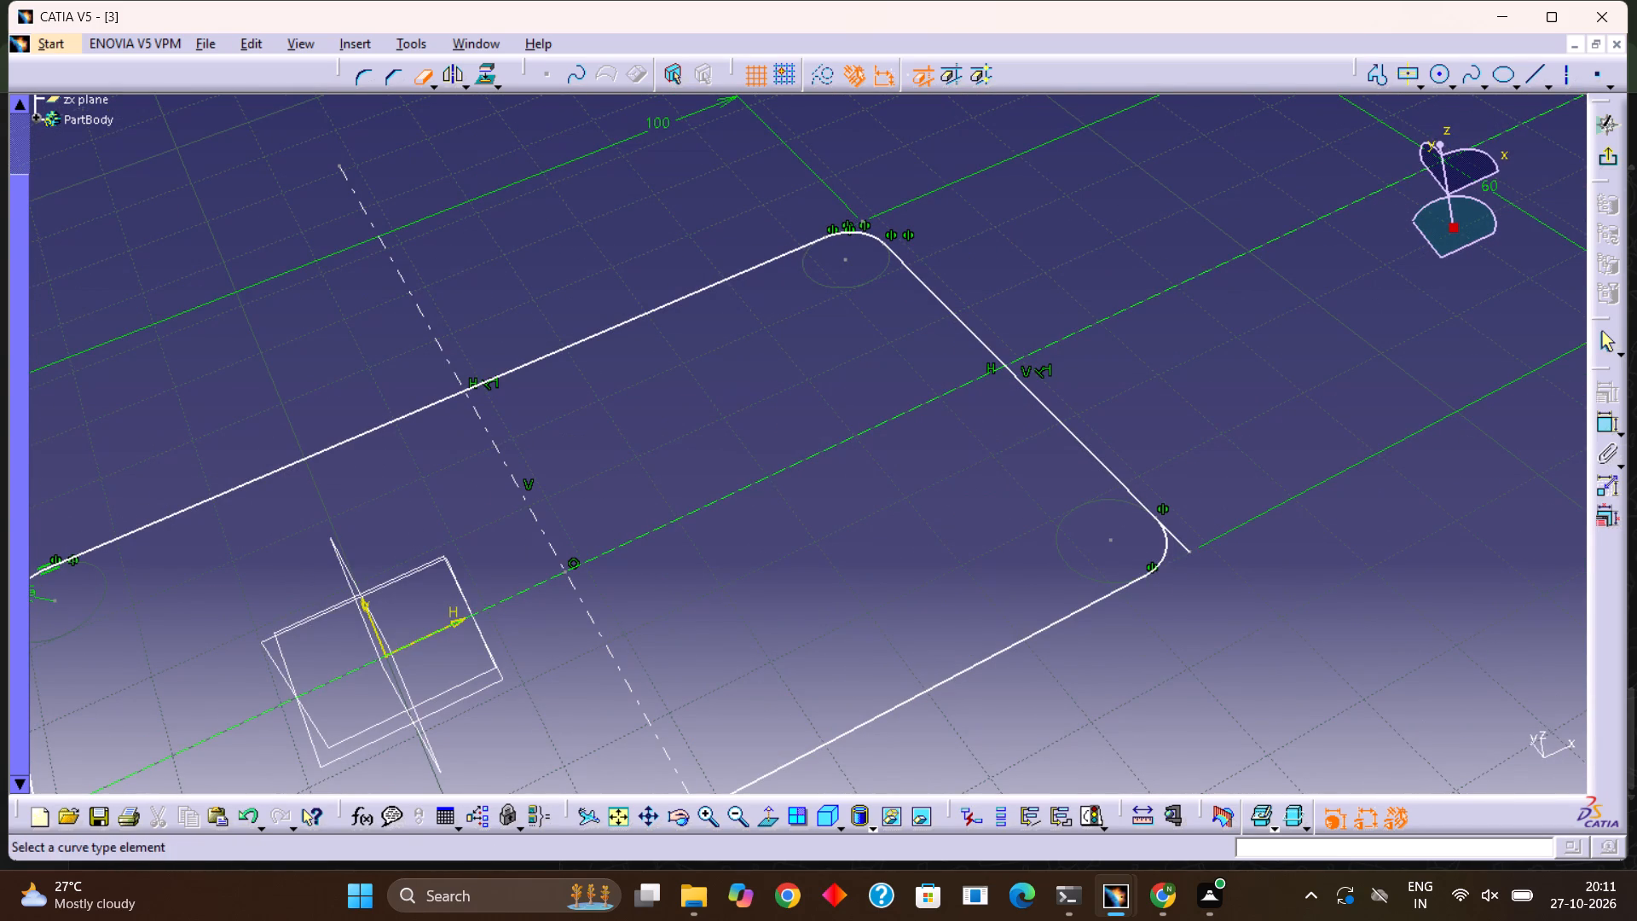
left_click(1185, 544)
middle_click_drag(1176, 545, 1187, 651, "ctrl")
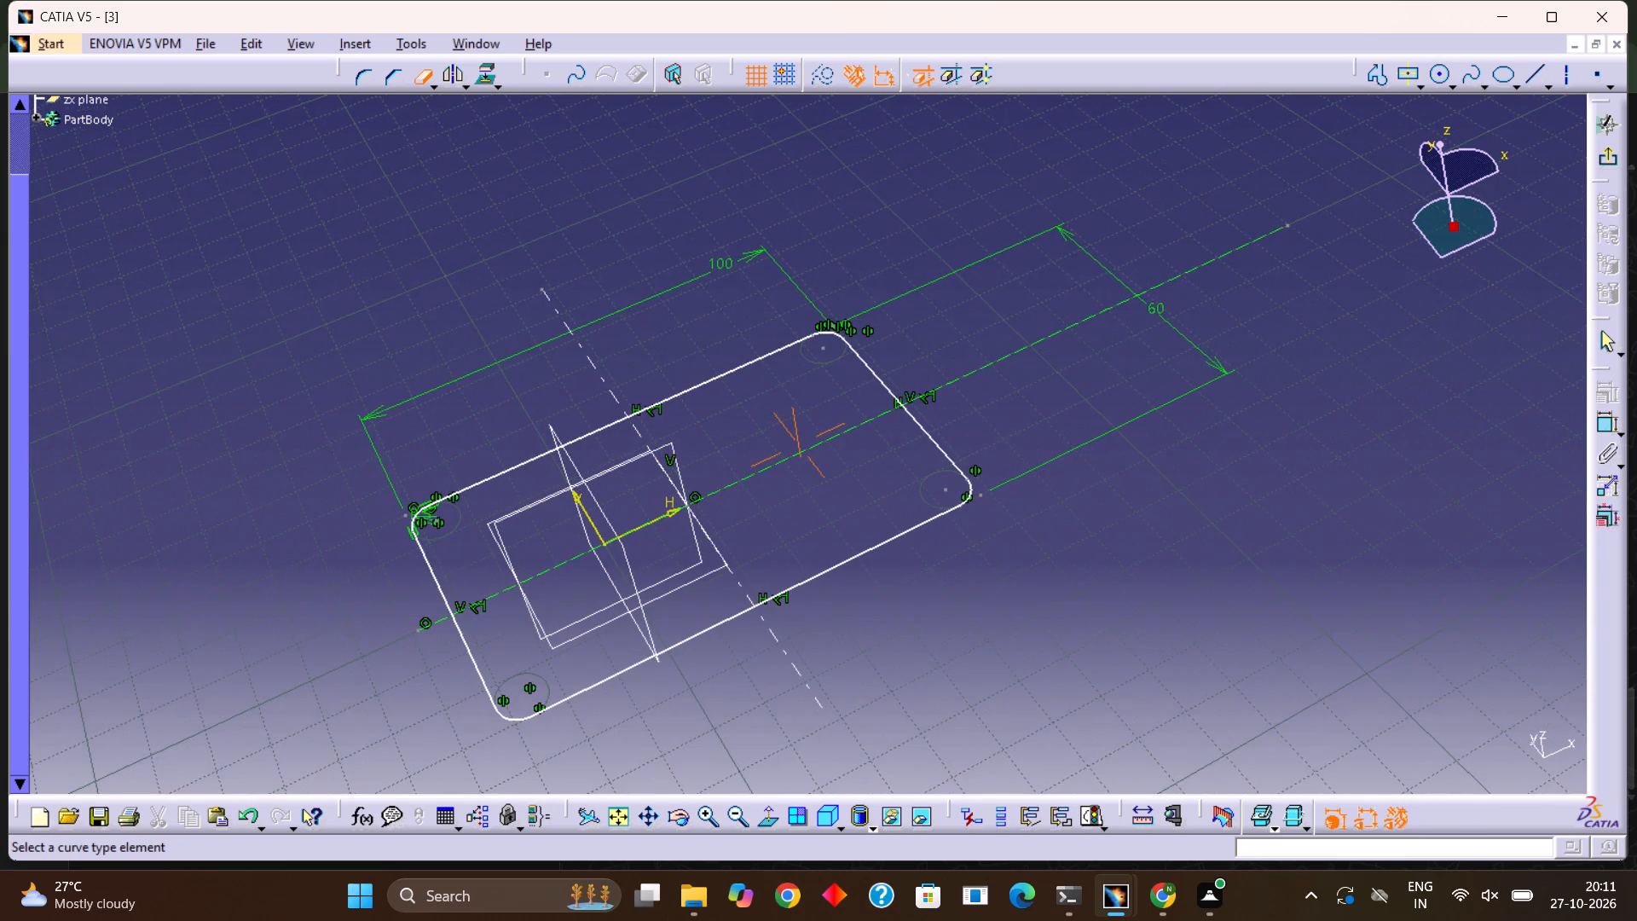
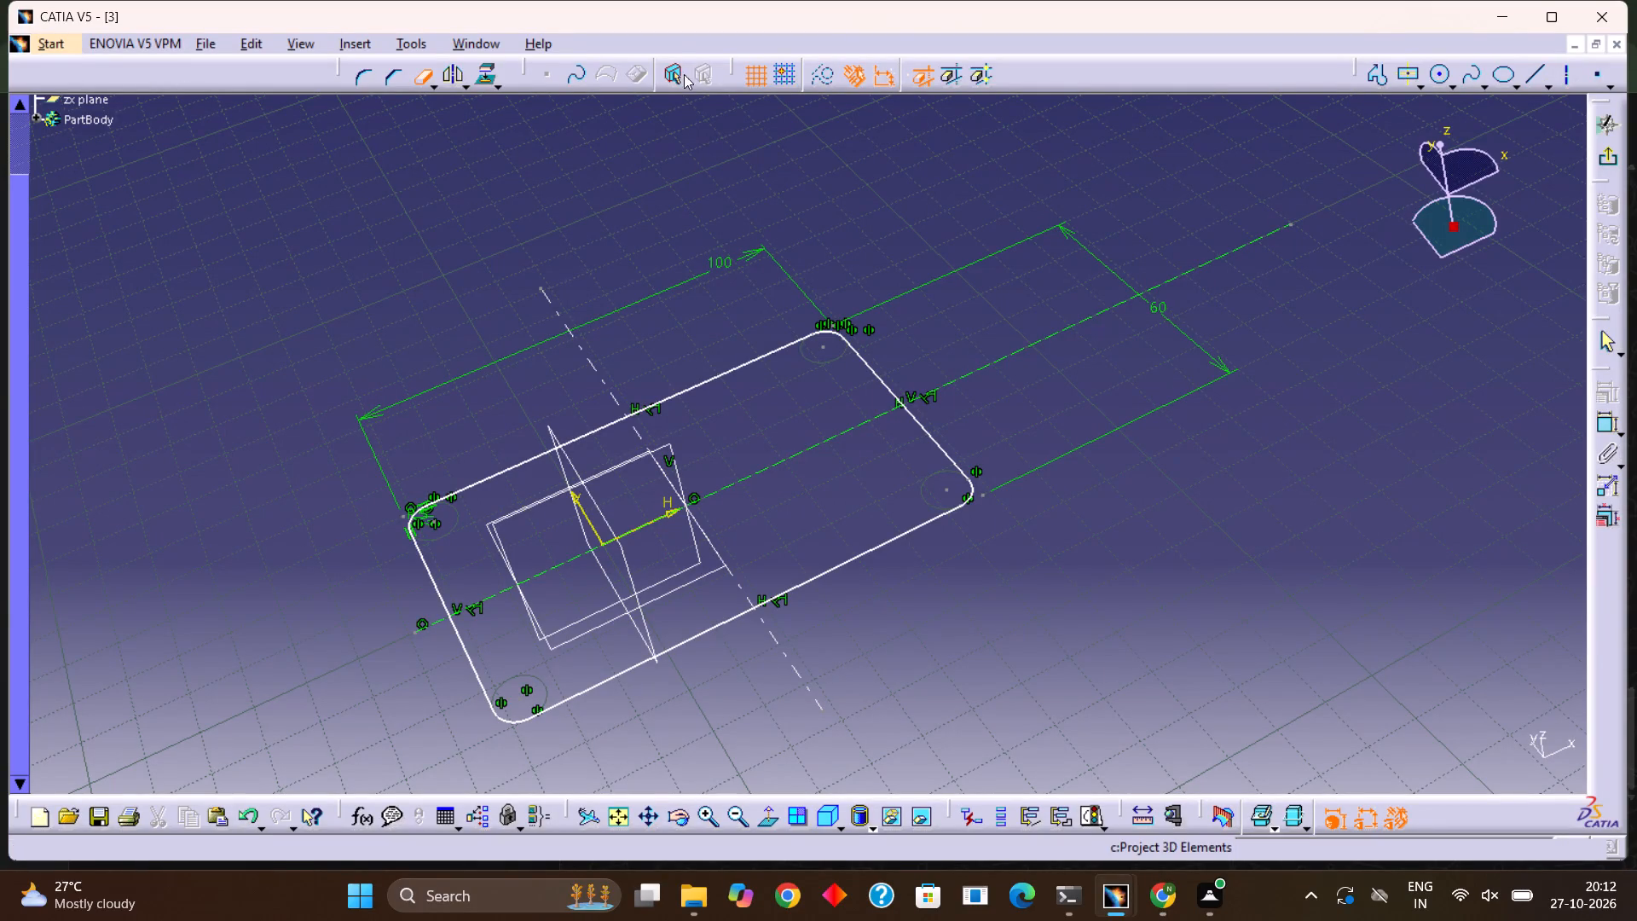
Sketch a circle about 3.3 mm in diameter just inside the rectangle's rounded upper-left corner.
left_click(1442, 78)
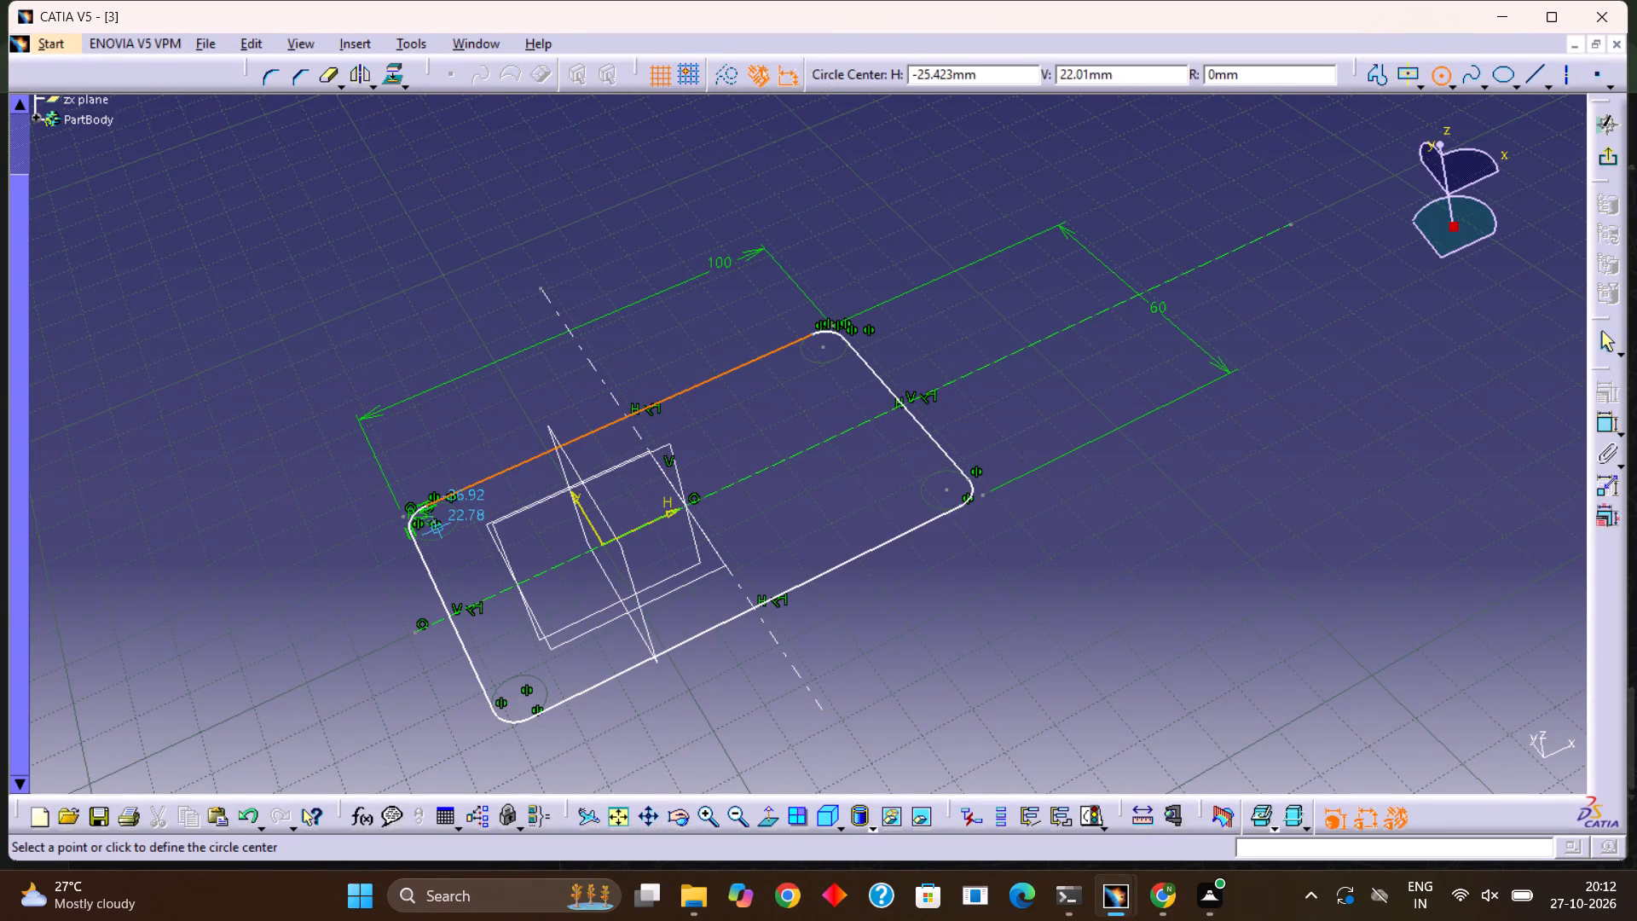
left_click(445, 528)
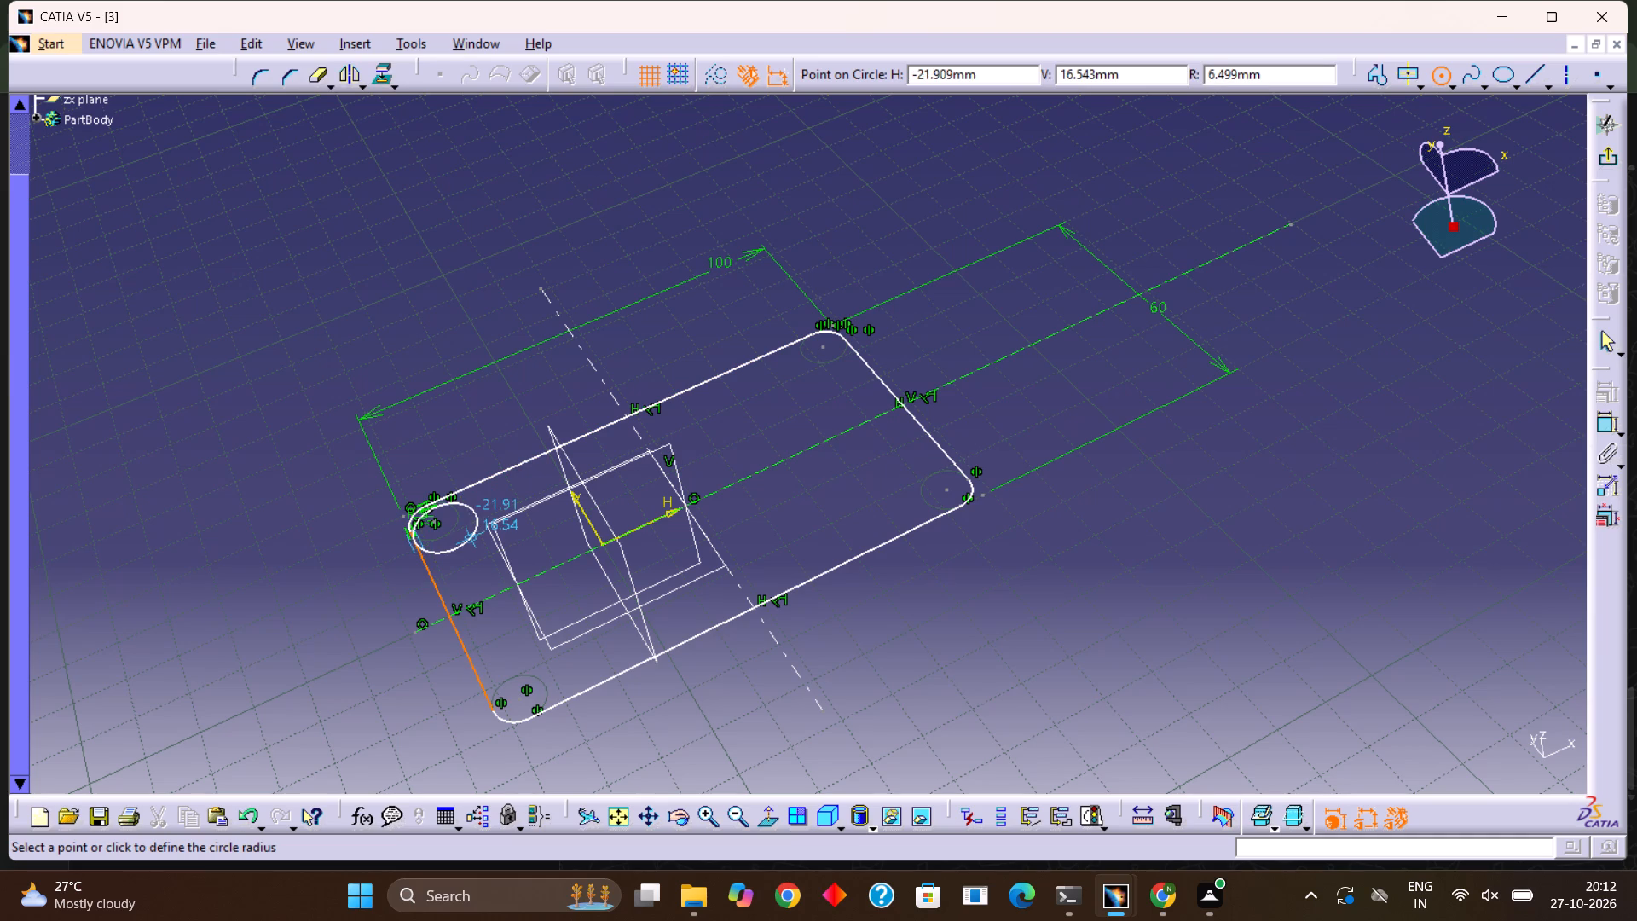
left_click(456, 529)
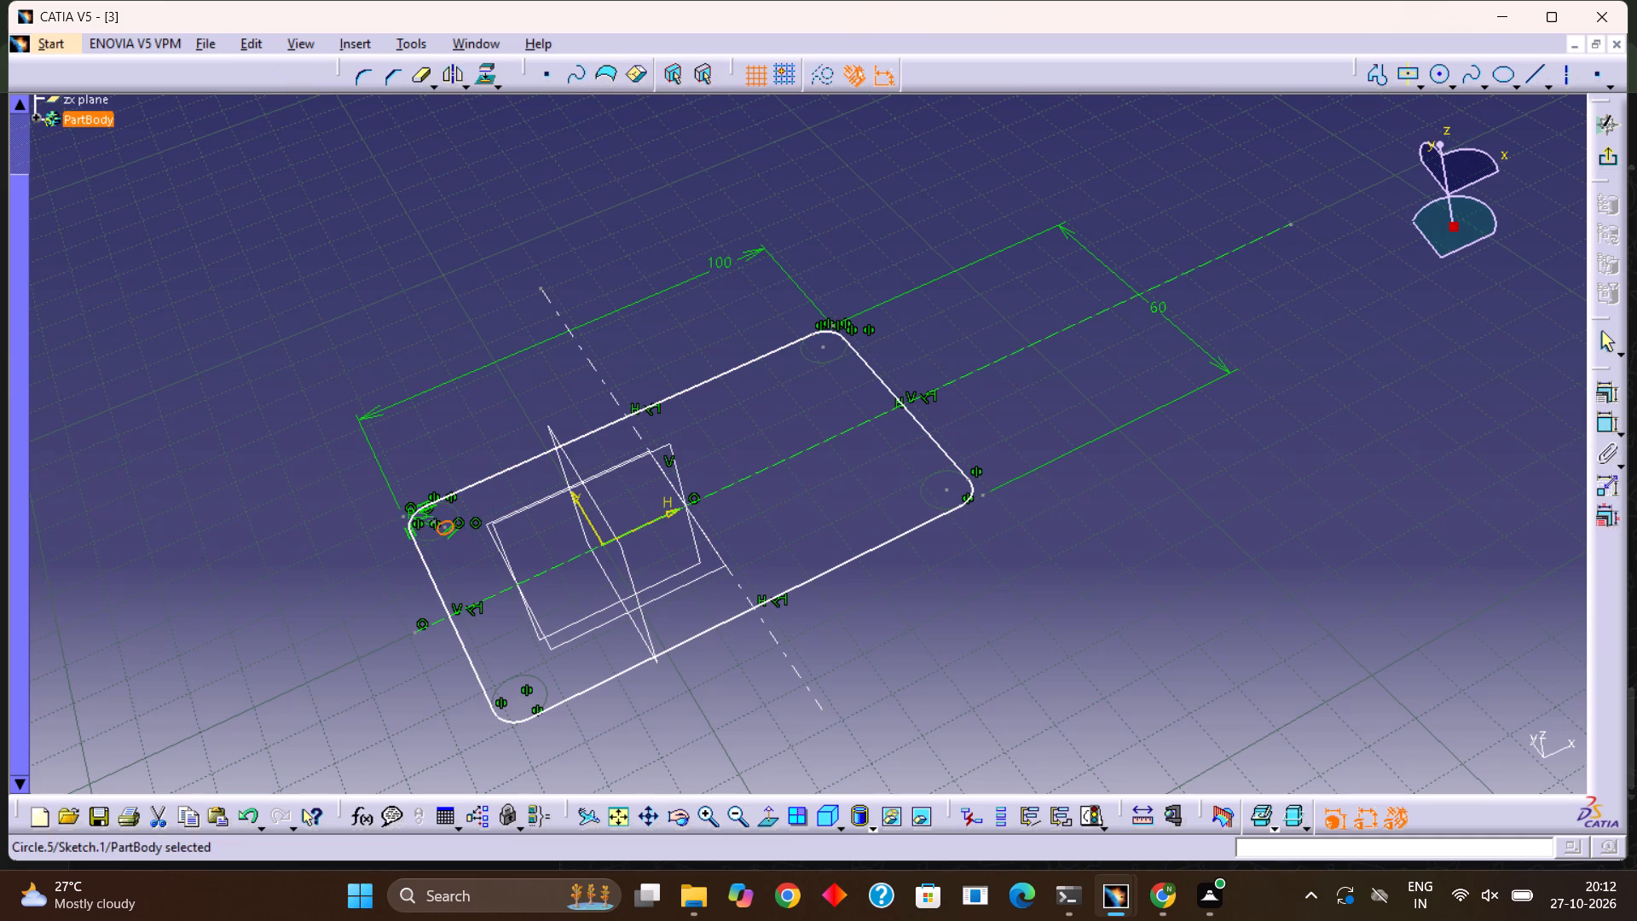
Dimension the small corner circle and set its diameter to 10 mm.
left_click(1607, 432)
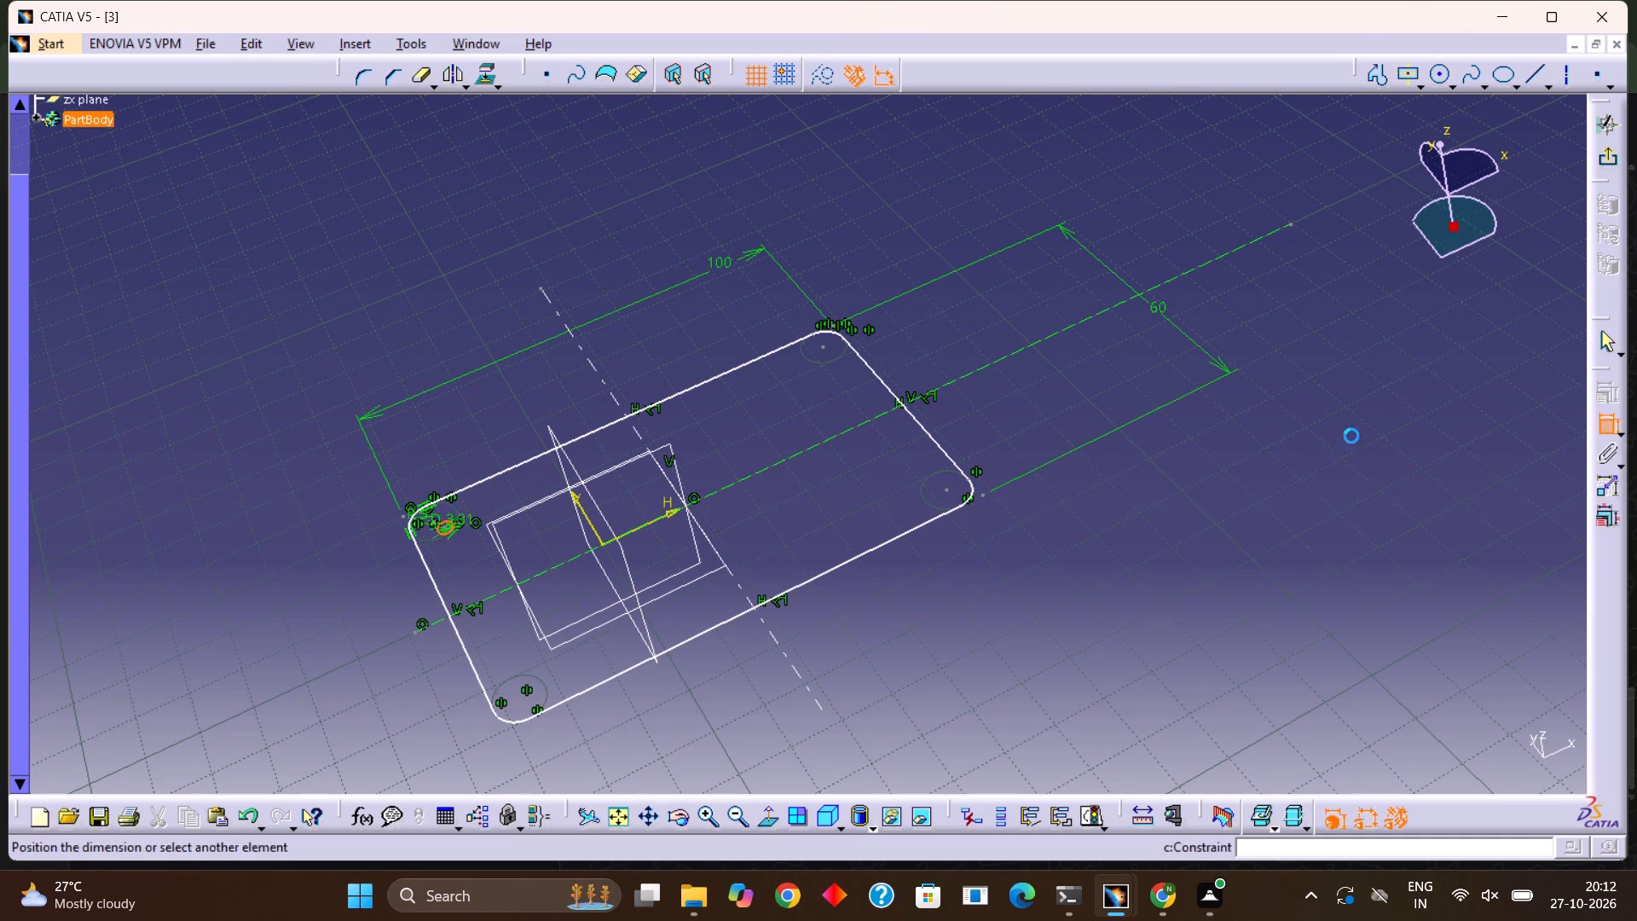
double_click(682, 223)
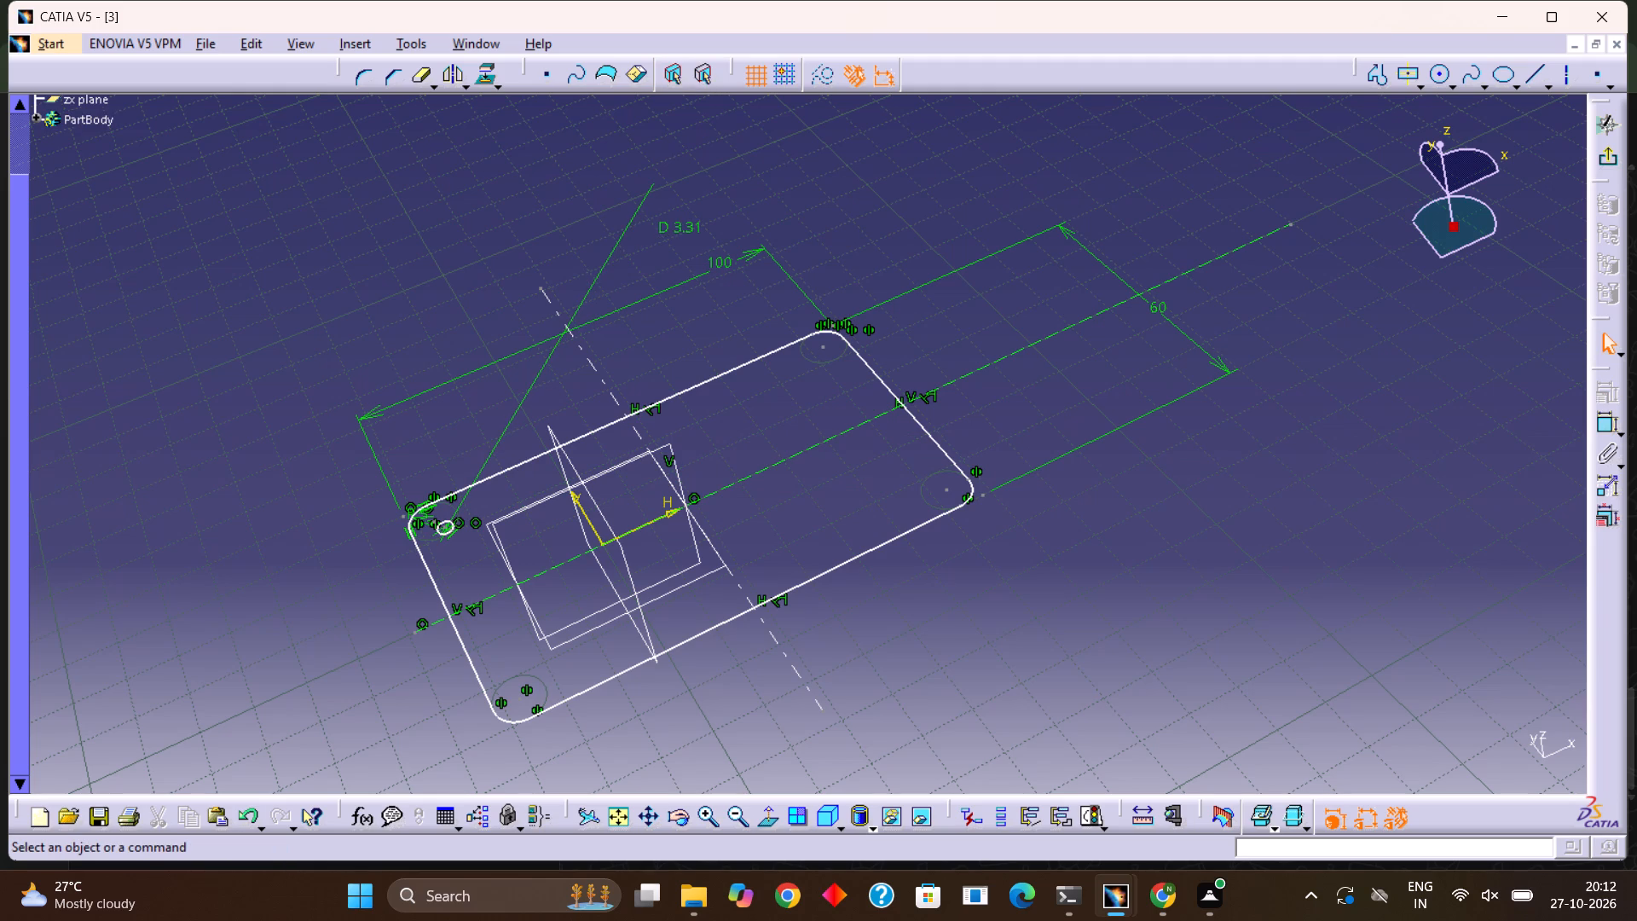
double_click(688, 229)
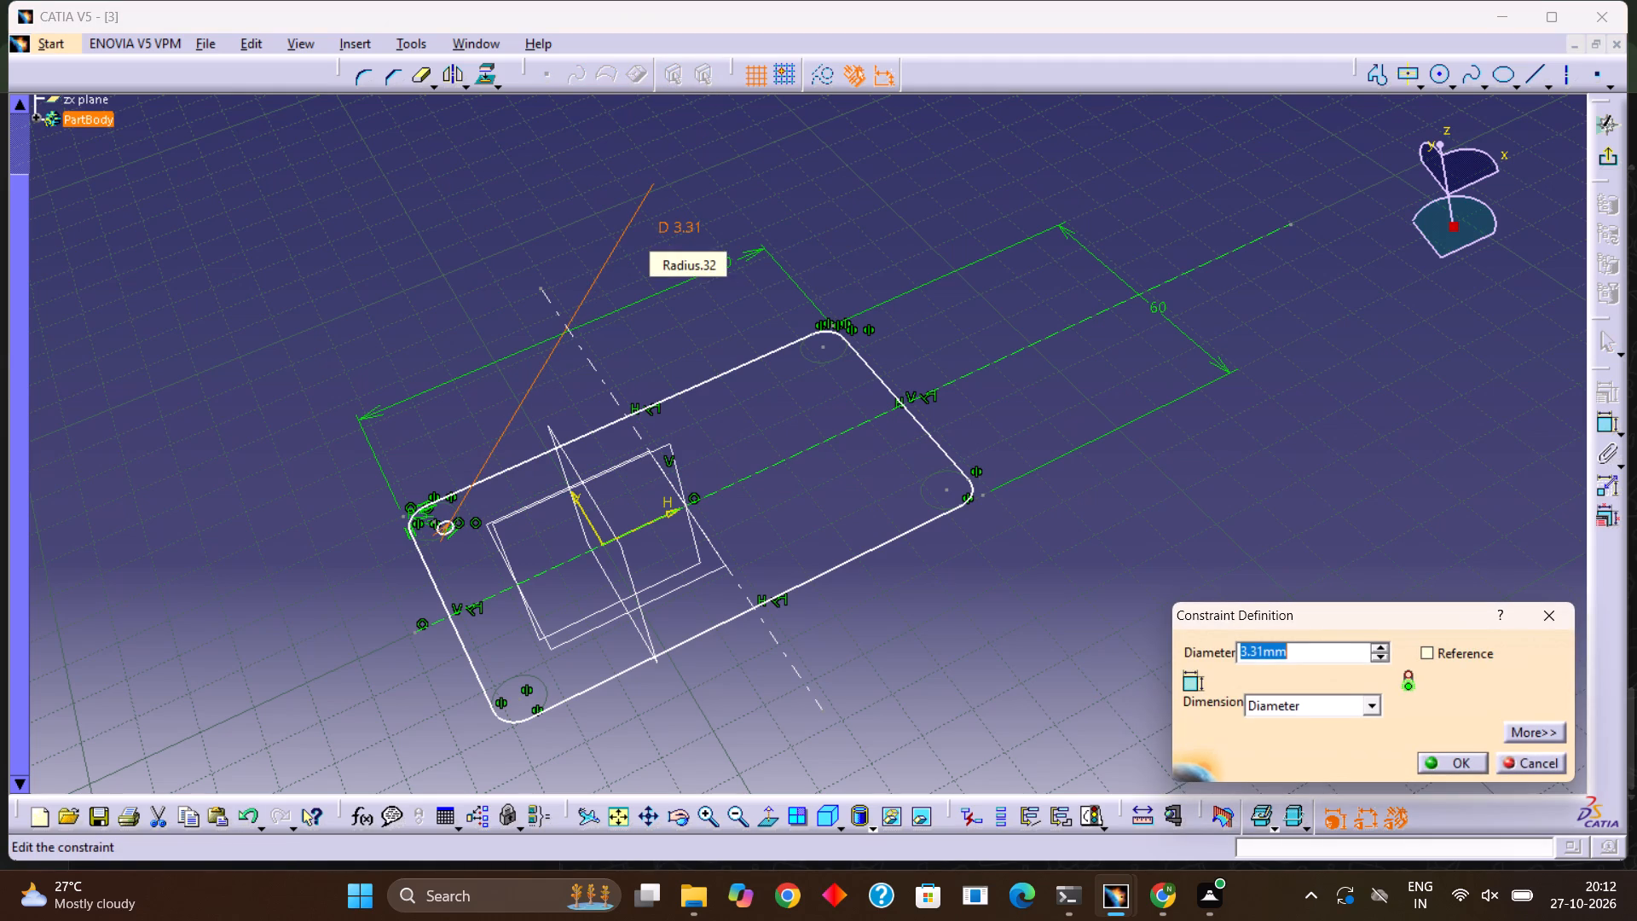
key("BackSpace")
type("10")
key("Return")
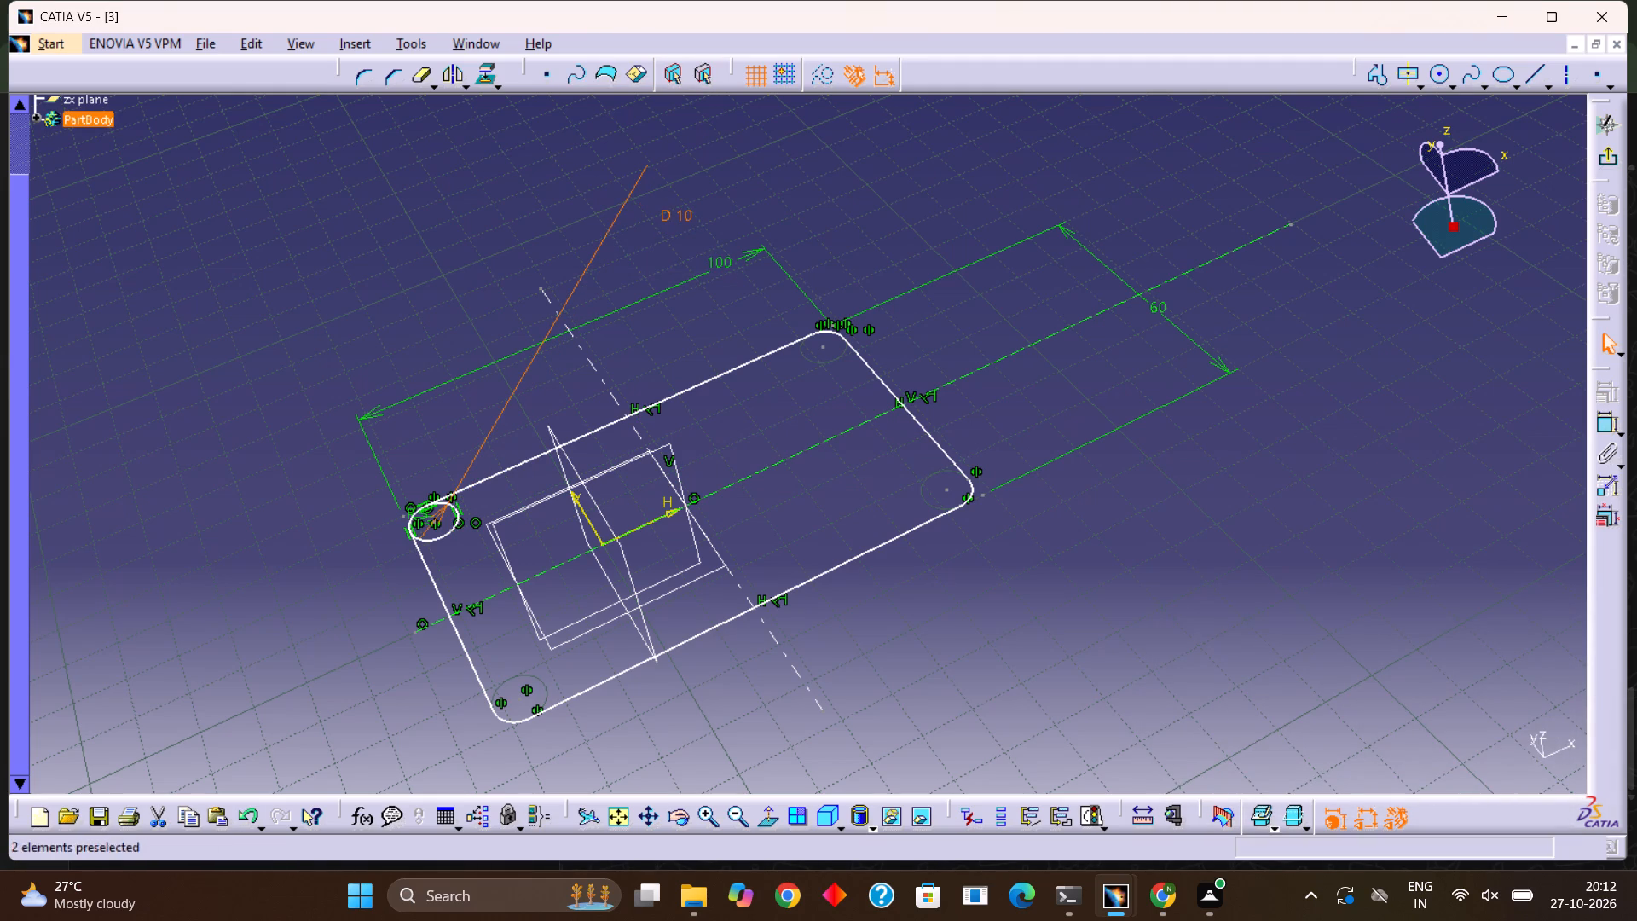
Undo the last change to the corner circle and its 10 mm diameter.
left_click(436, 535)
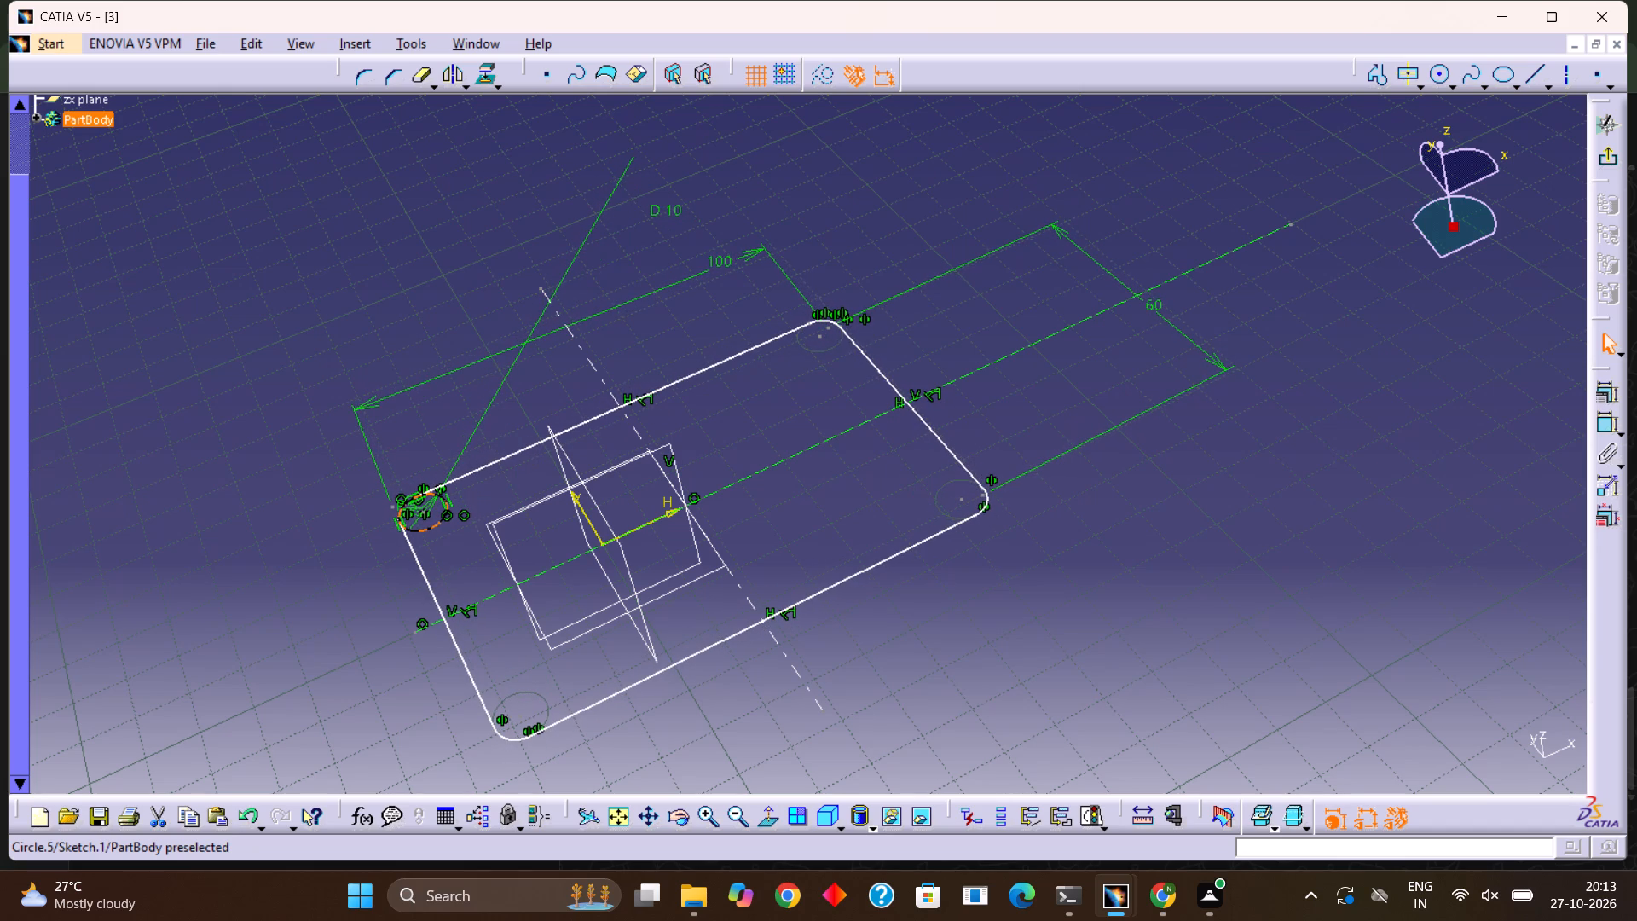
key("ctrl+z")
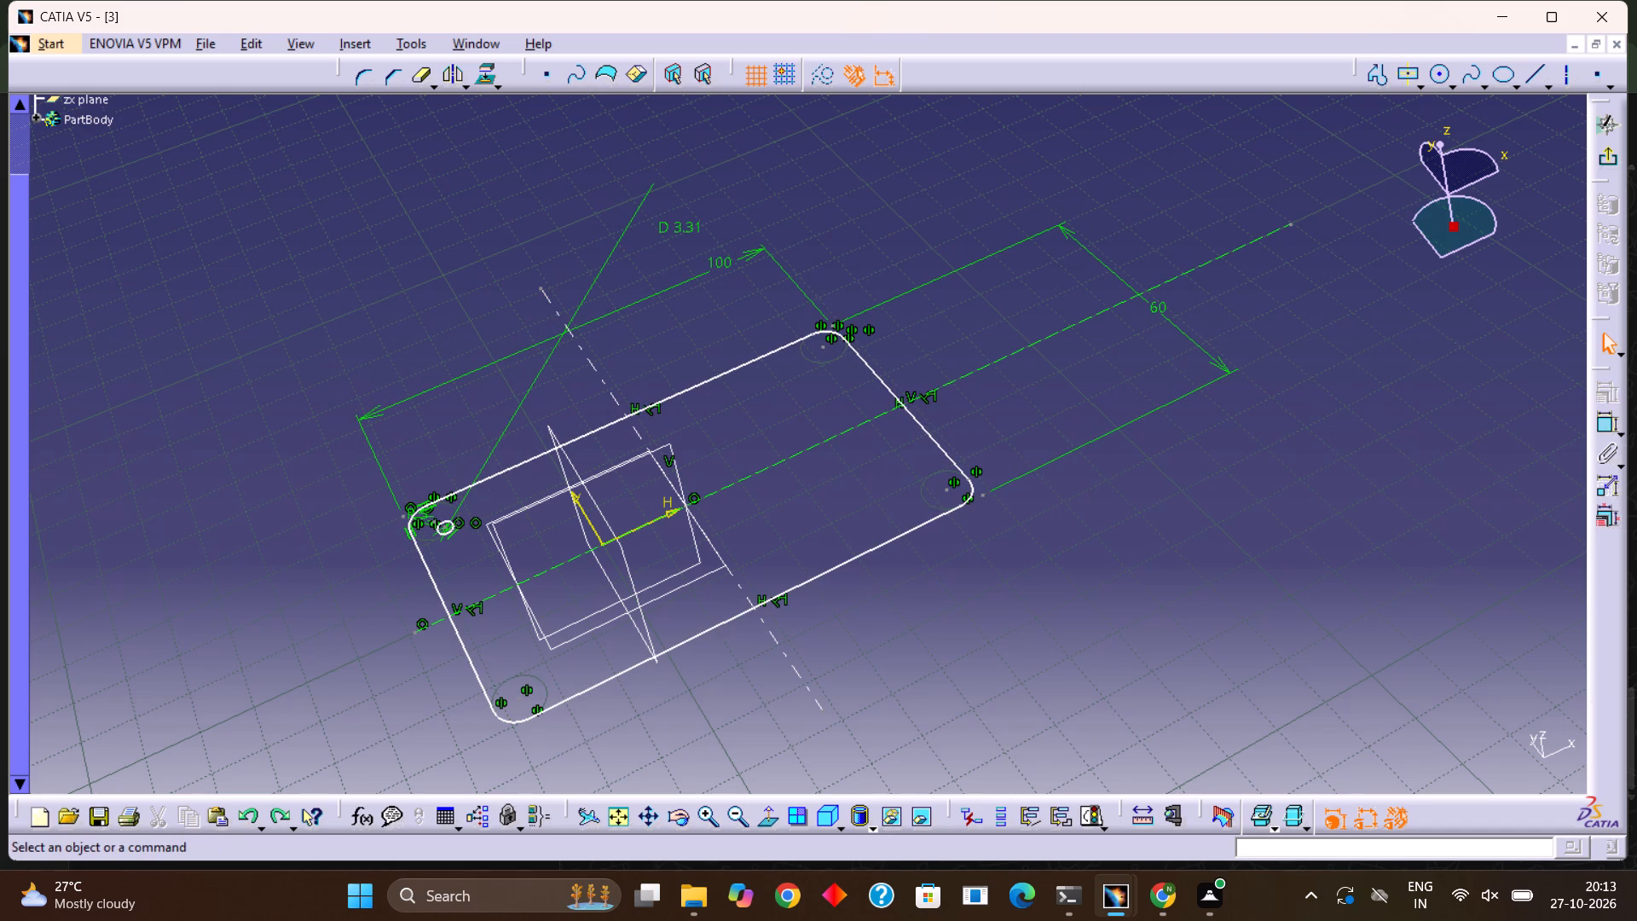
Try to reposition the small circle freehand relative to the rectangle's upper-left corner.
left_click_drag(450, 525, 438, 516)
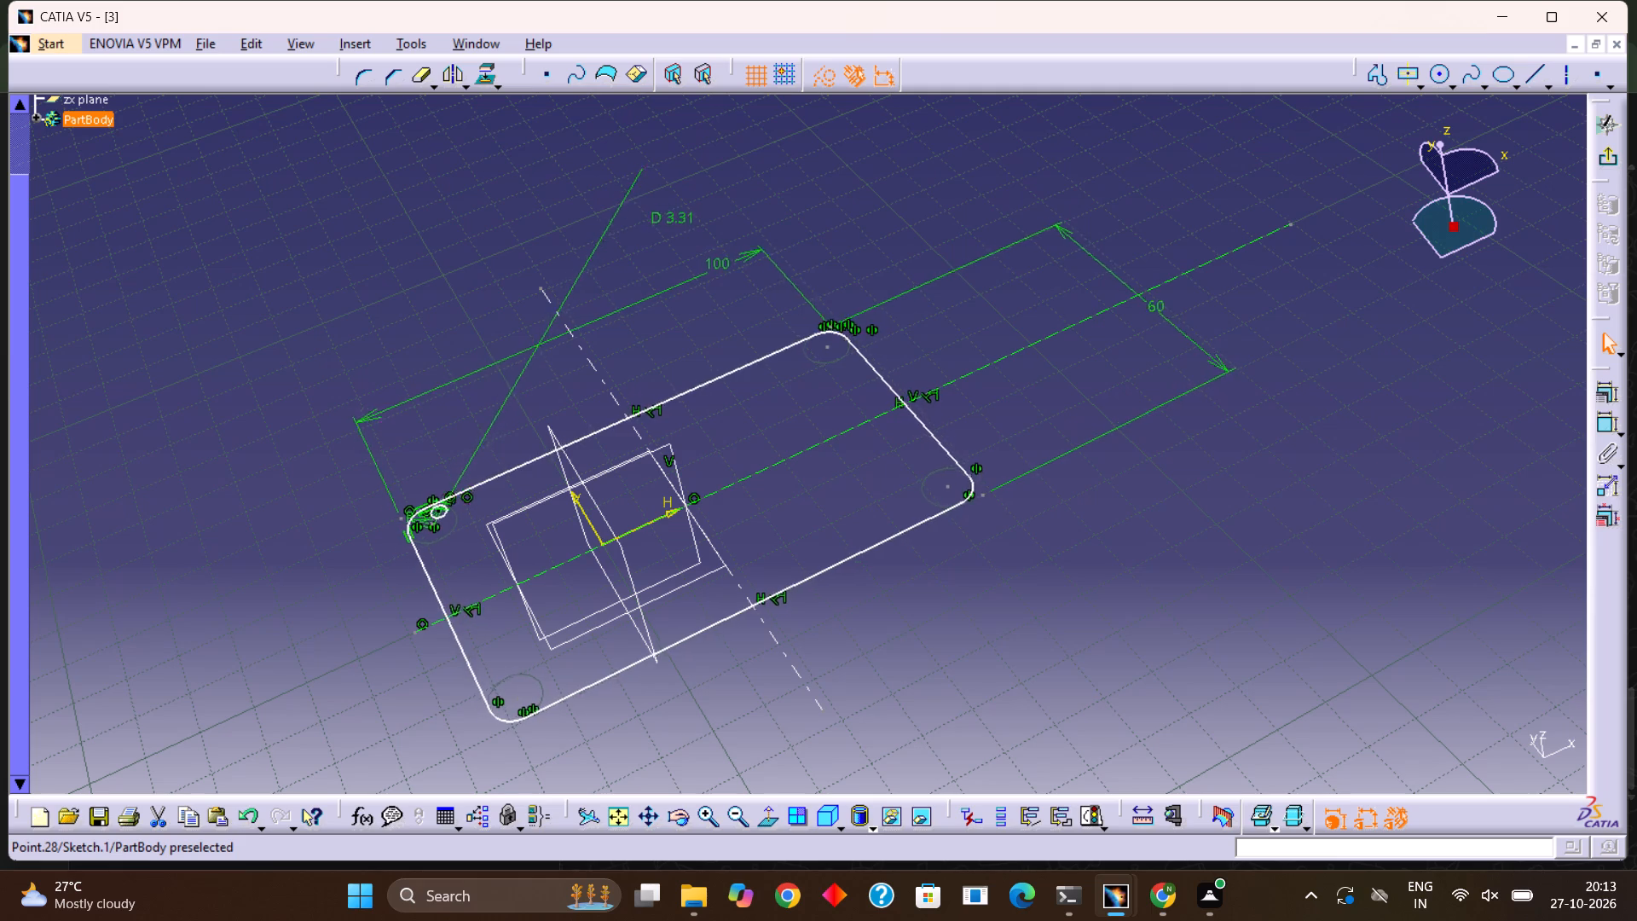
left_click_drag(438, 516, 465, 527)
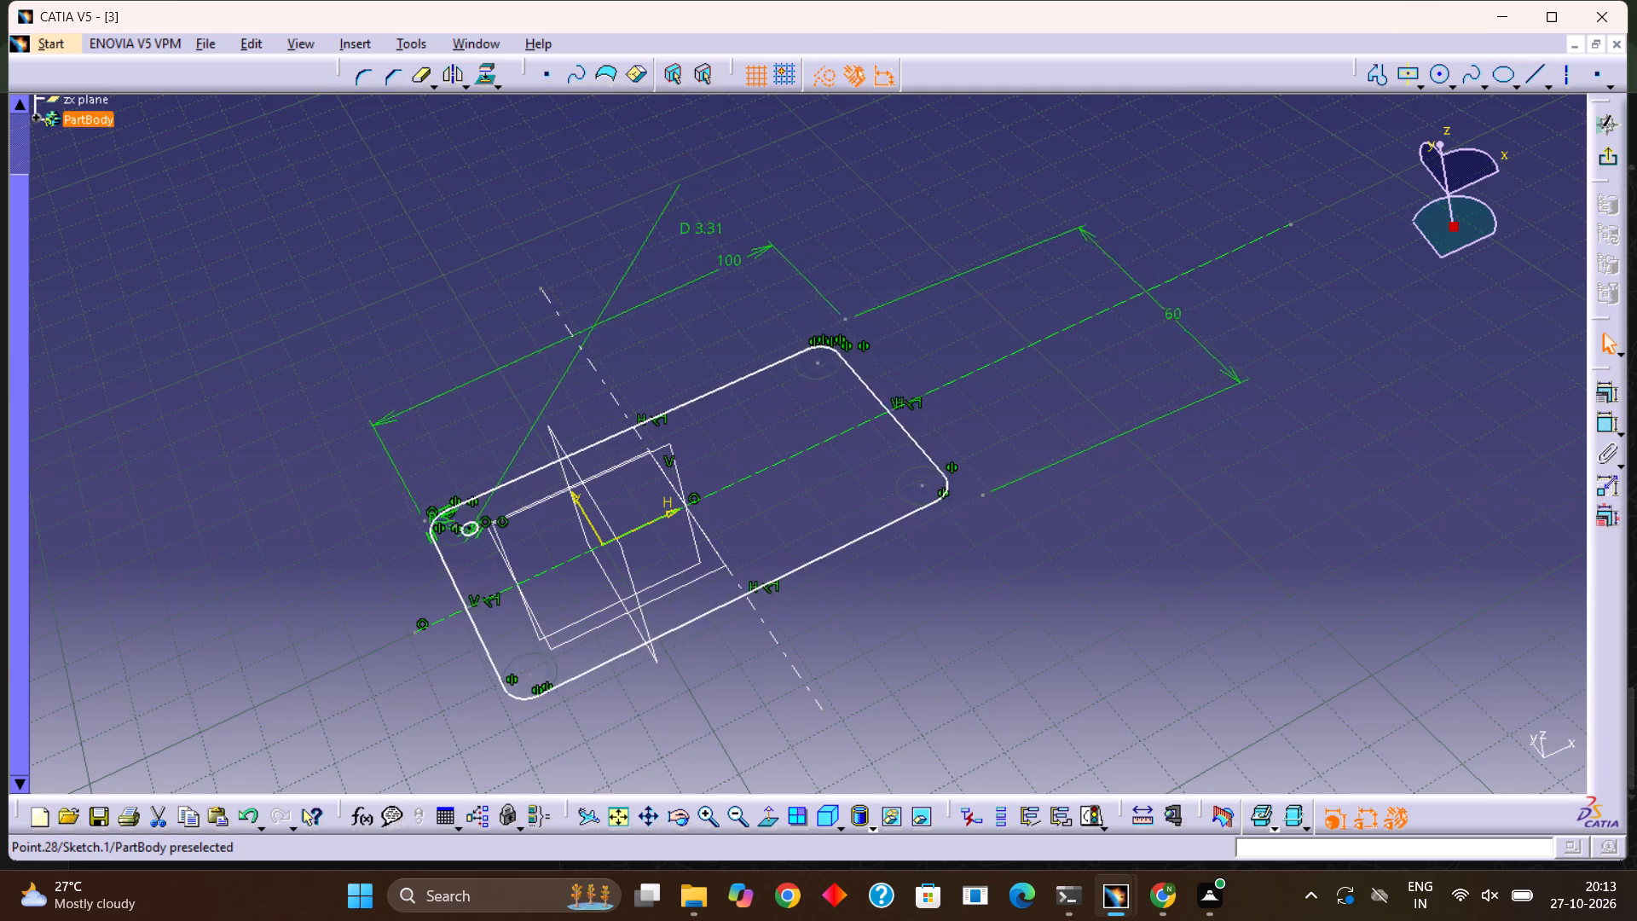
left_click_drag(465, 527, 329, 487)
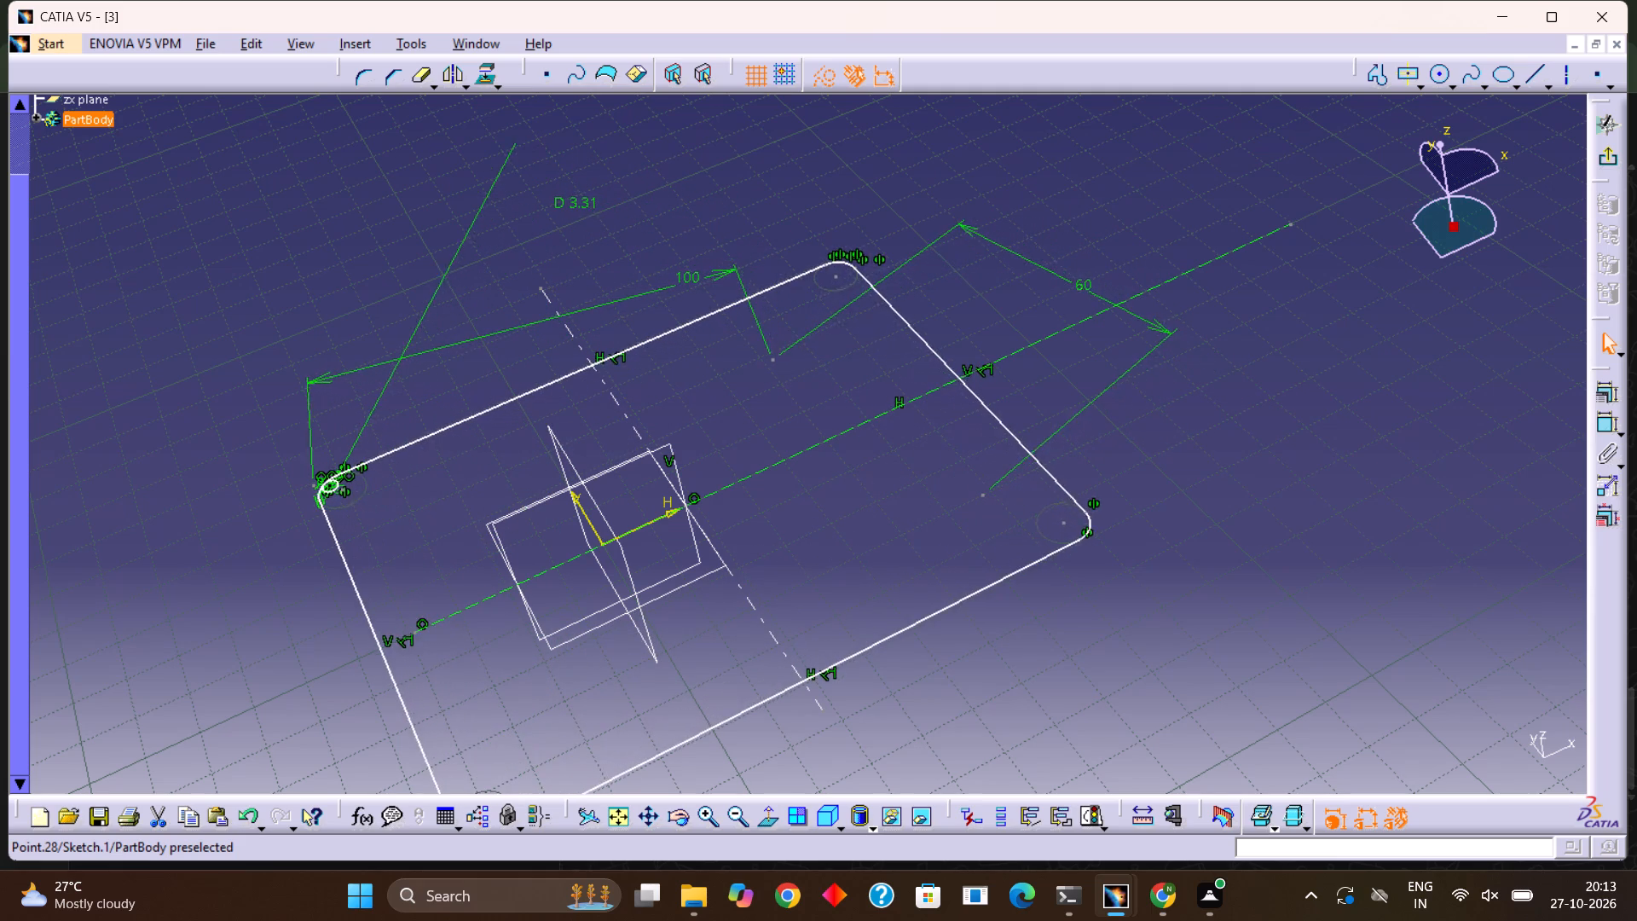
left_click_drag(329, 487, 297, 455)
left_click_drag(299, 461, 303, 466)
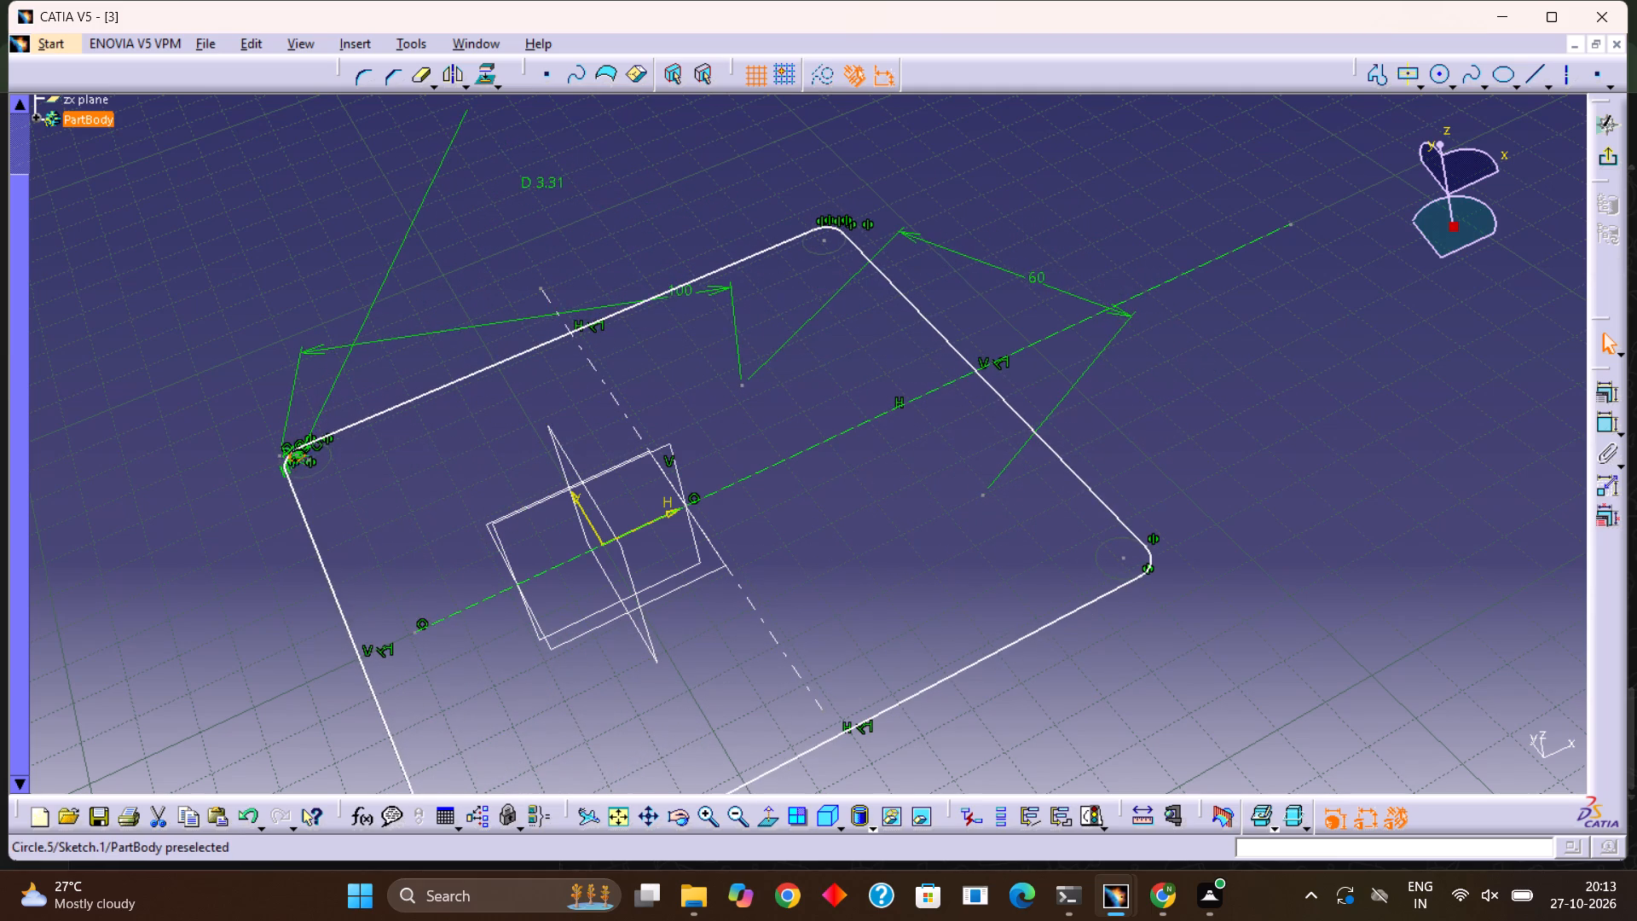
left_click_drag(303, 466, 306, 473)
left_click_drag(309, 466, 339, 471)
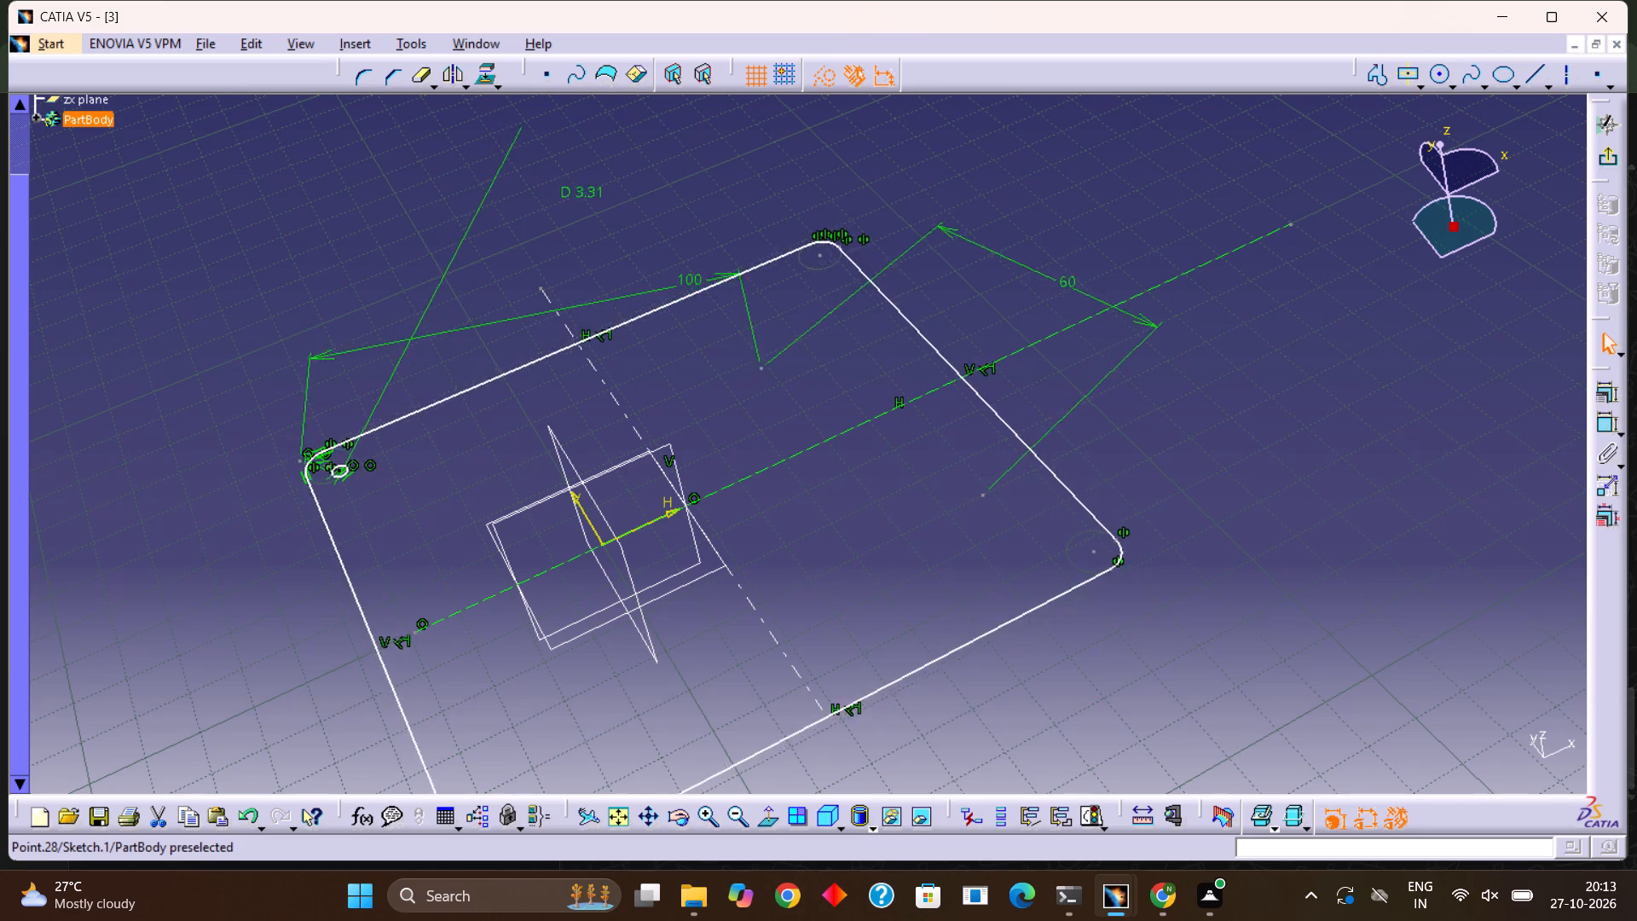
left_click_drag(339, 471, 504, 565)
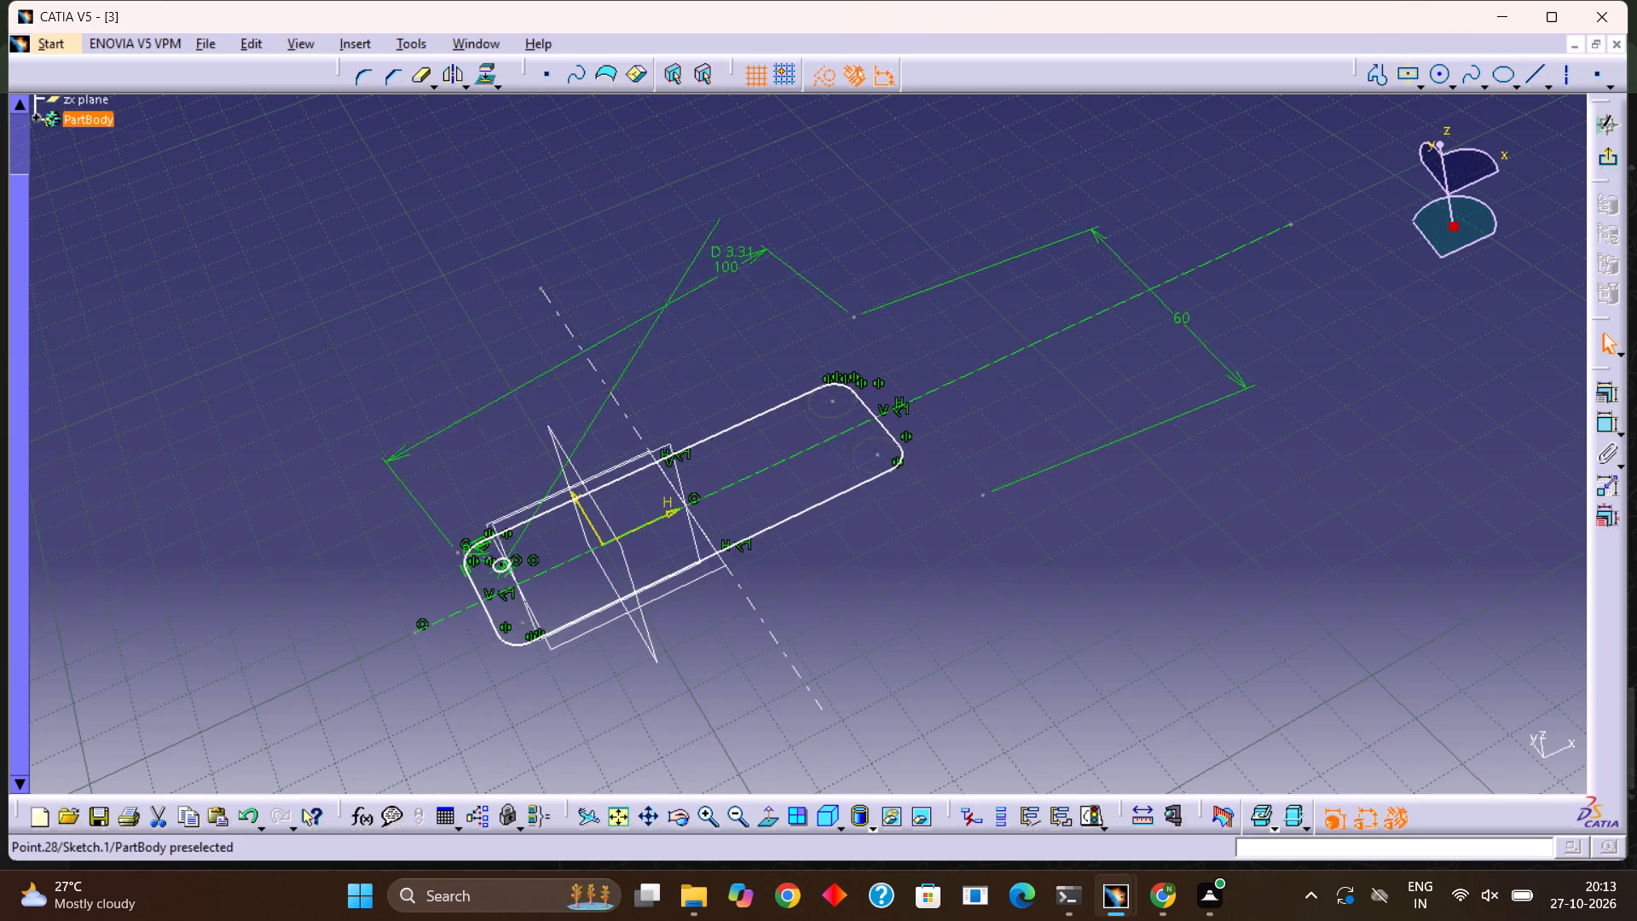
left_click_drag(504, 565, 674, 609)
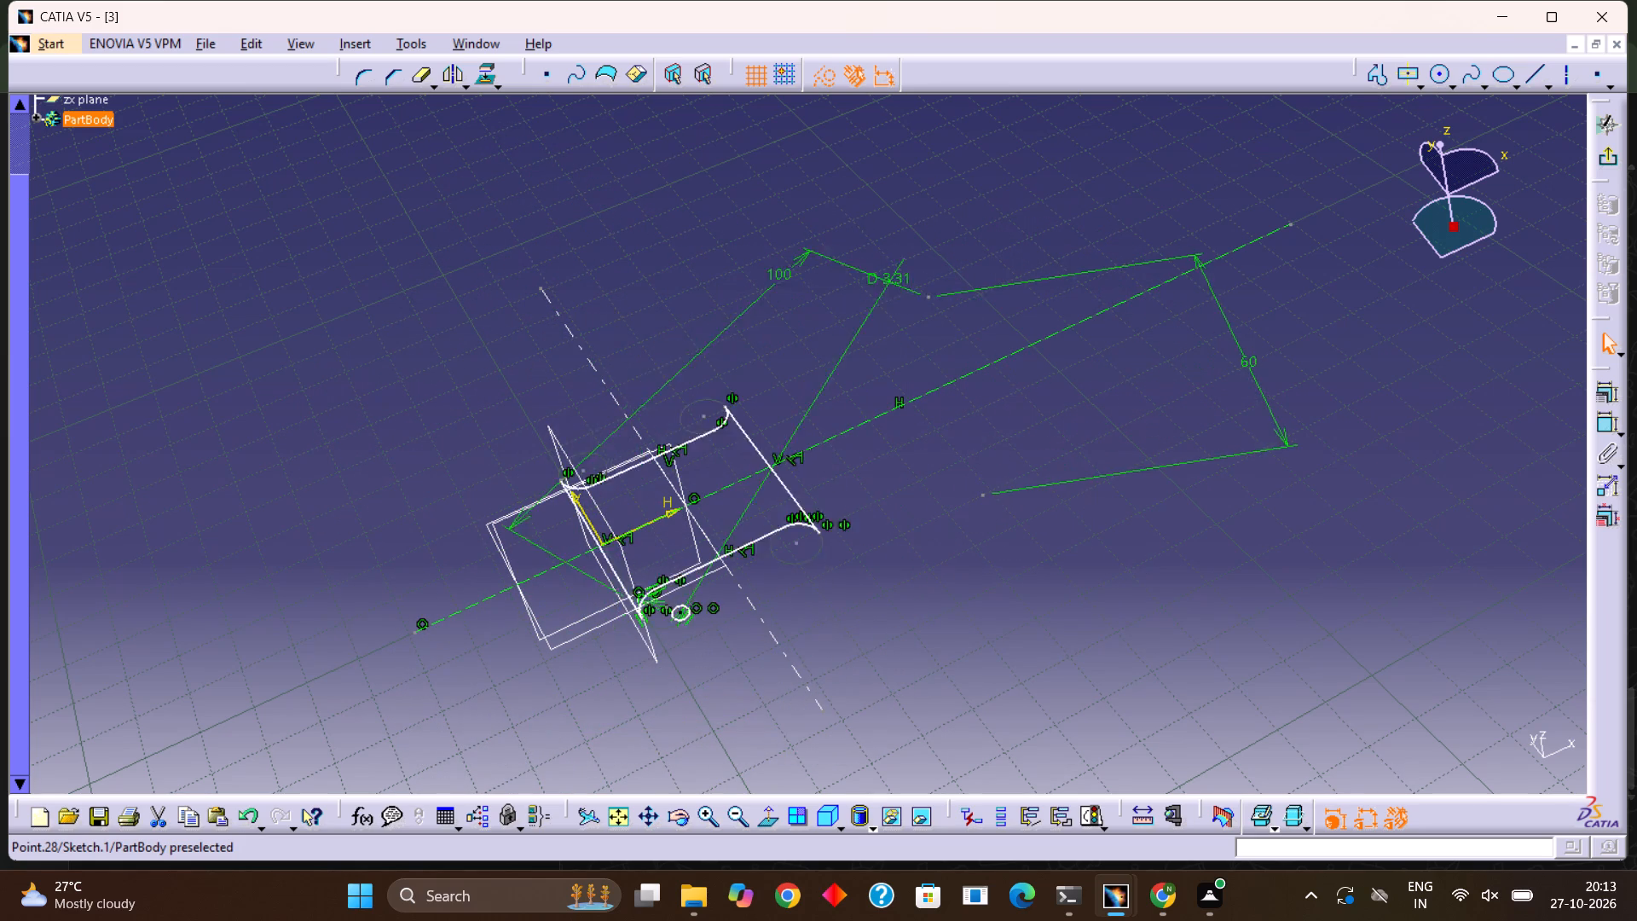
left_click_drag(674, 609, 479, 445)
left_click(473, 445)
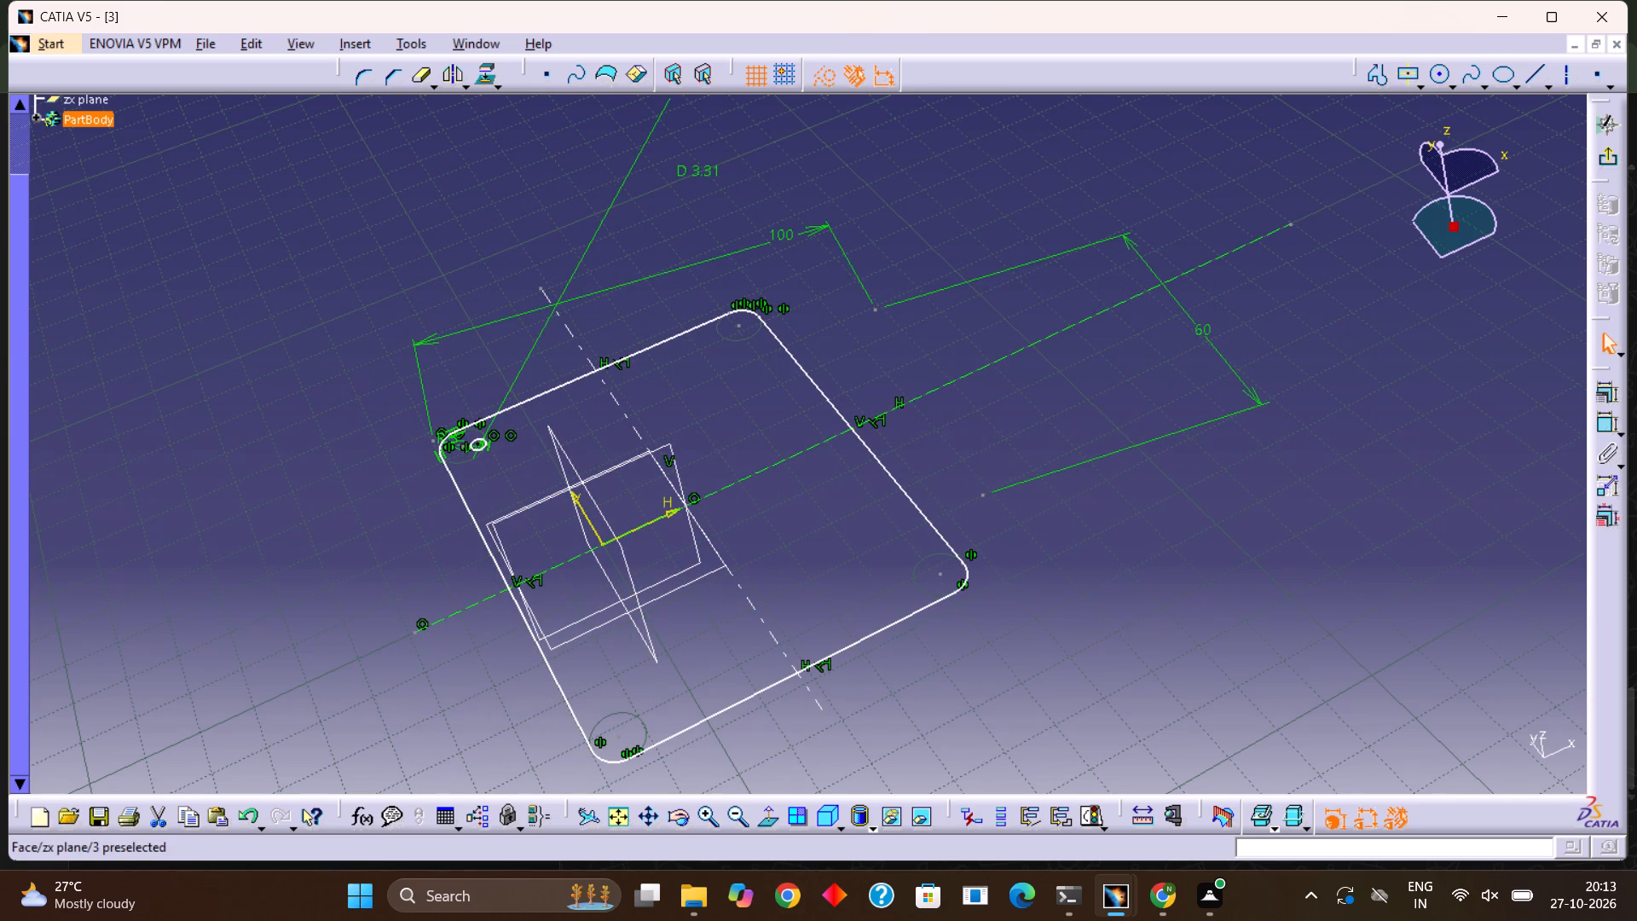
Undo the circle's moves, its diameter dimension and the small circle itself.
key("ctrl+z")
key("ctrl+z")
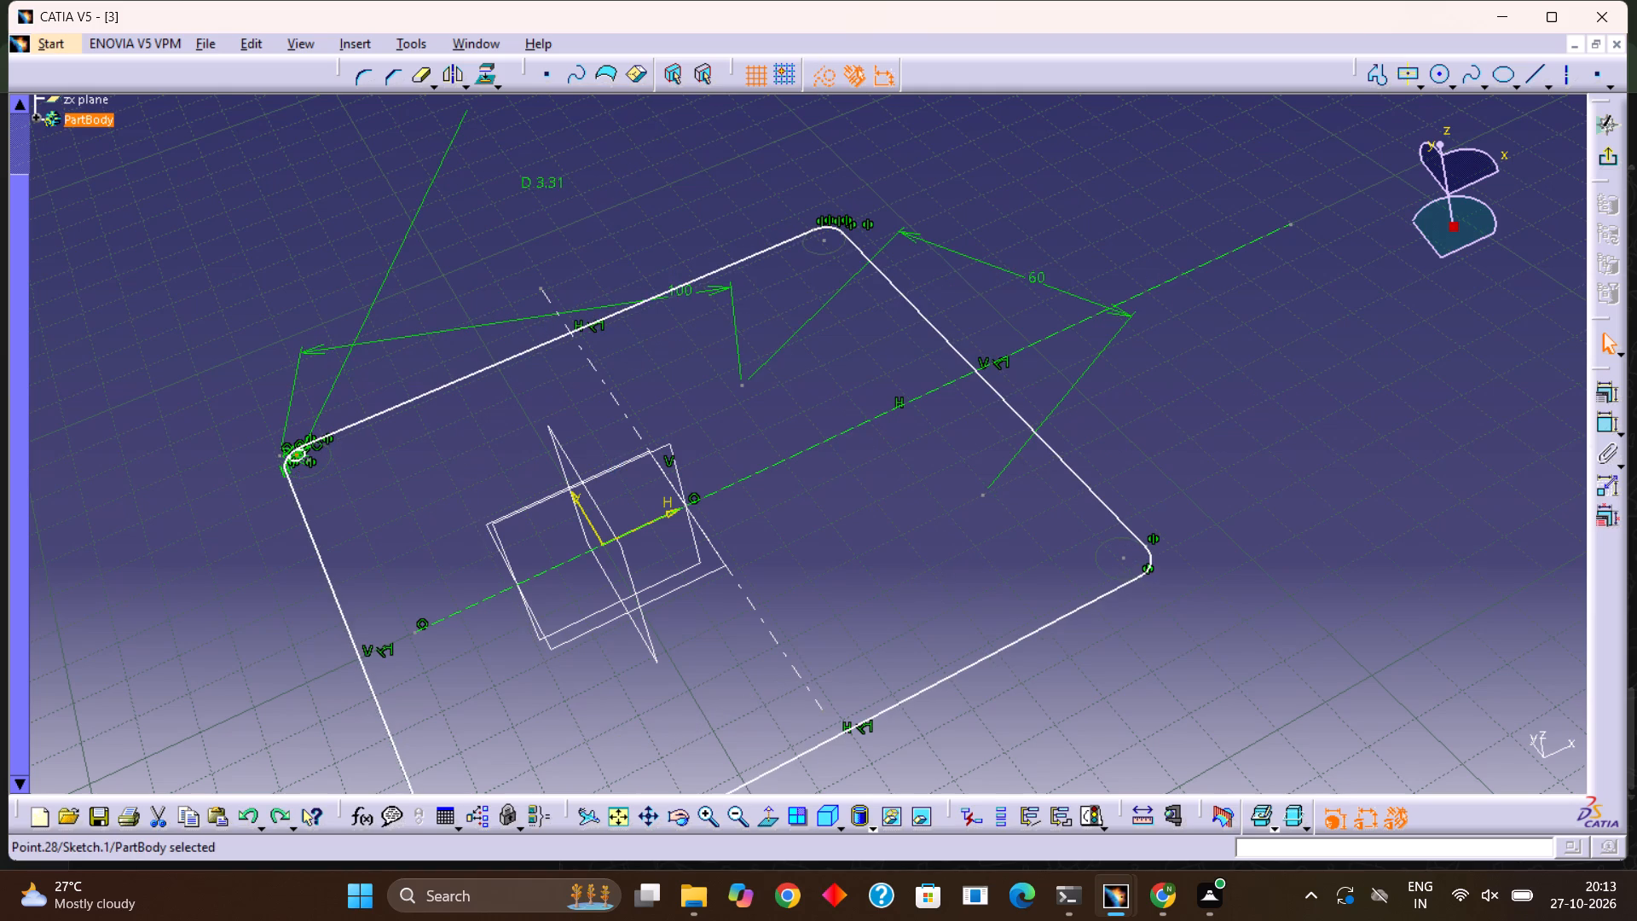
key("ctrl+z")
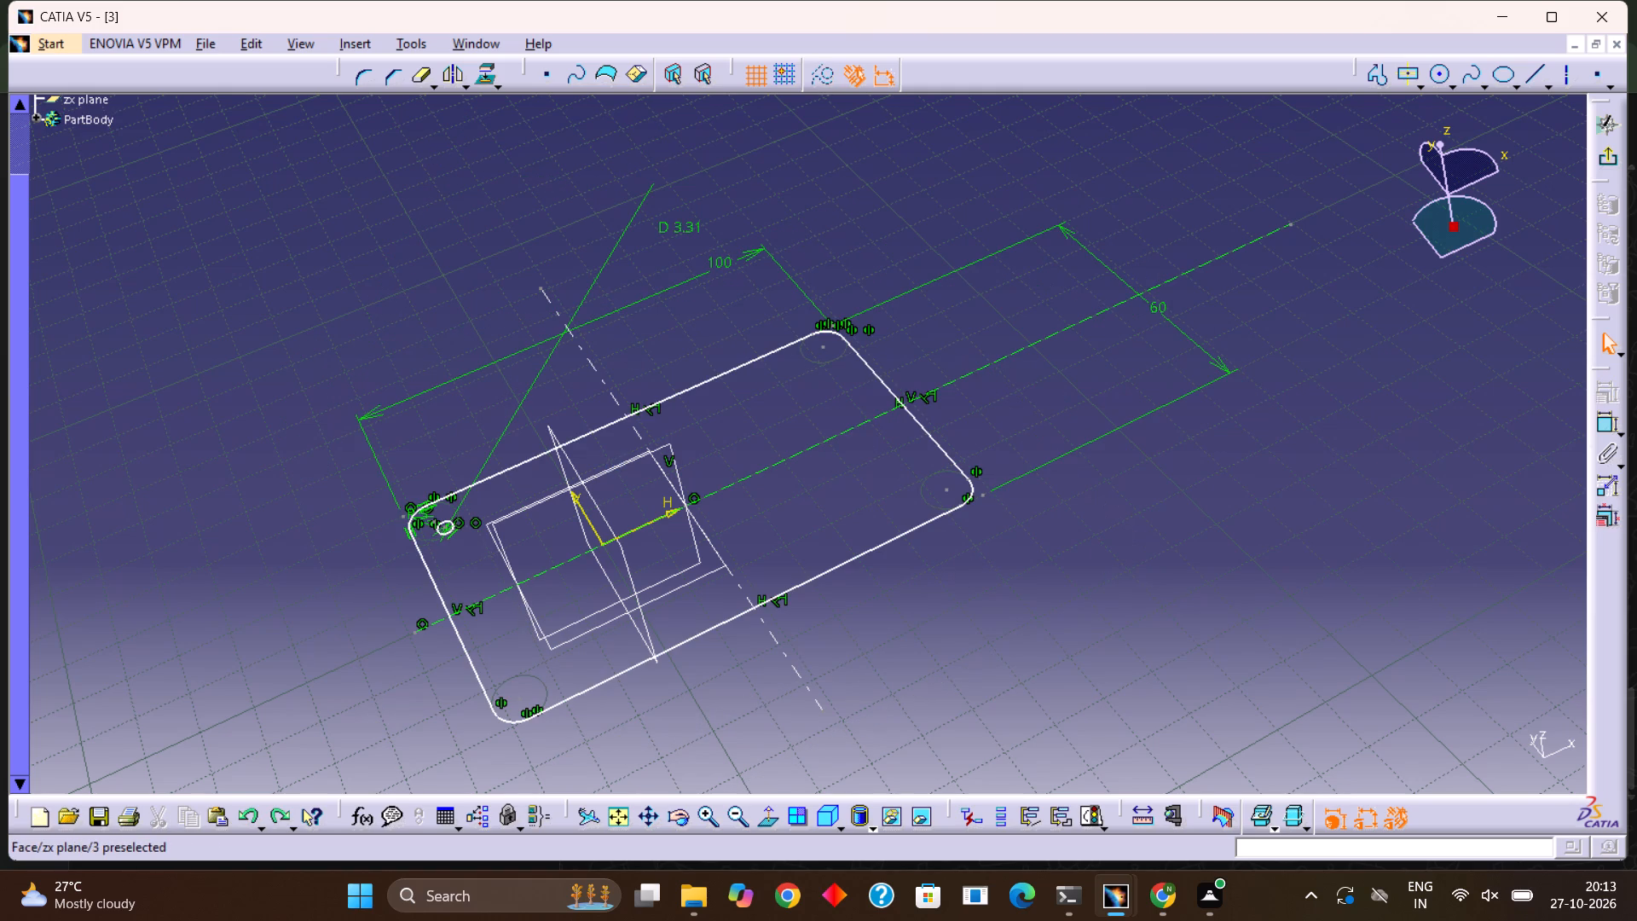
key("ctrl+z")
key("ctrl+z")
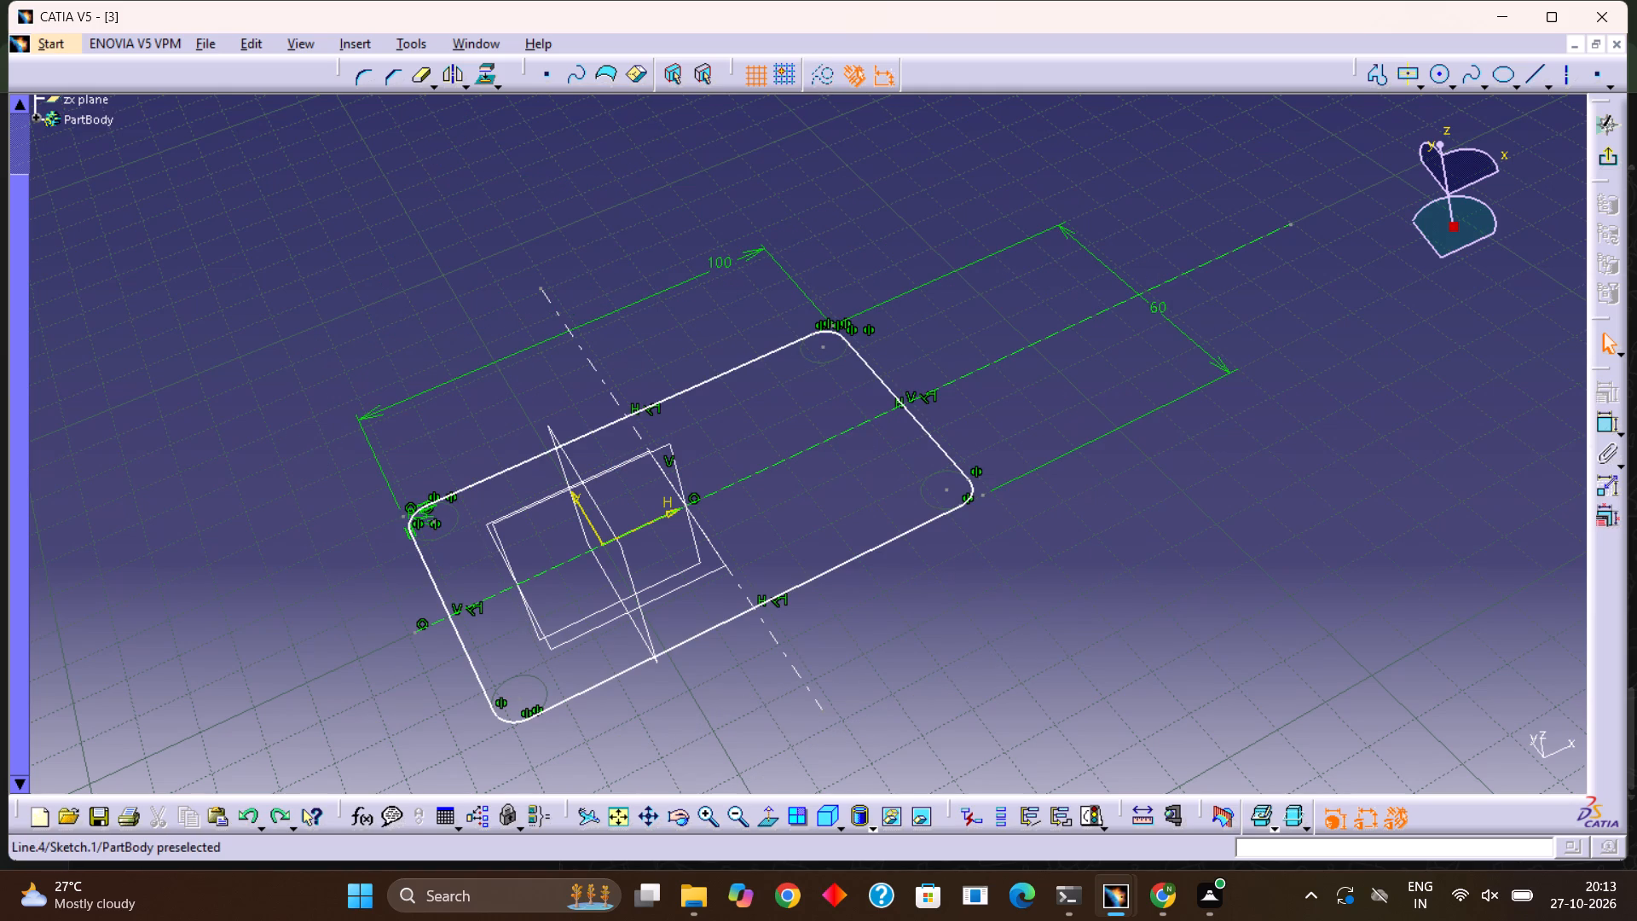
Sketch a circle about 10 mm in diameter just inside the rectangle's rounded upper-left corner.
left_click(1444, 74)
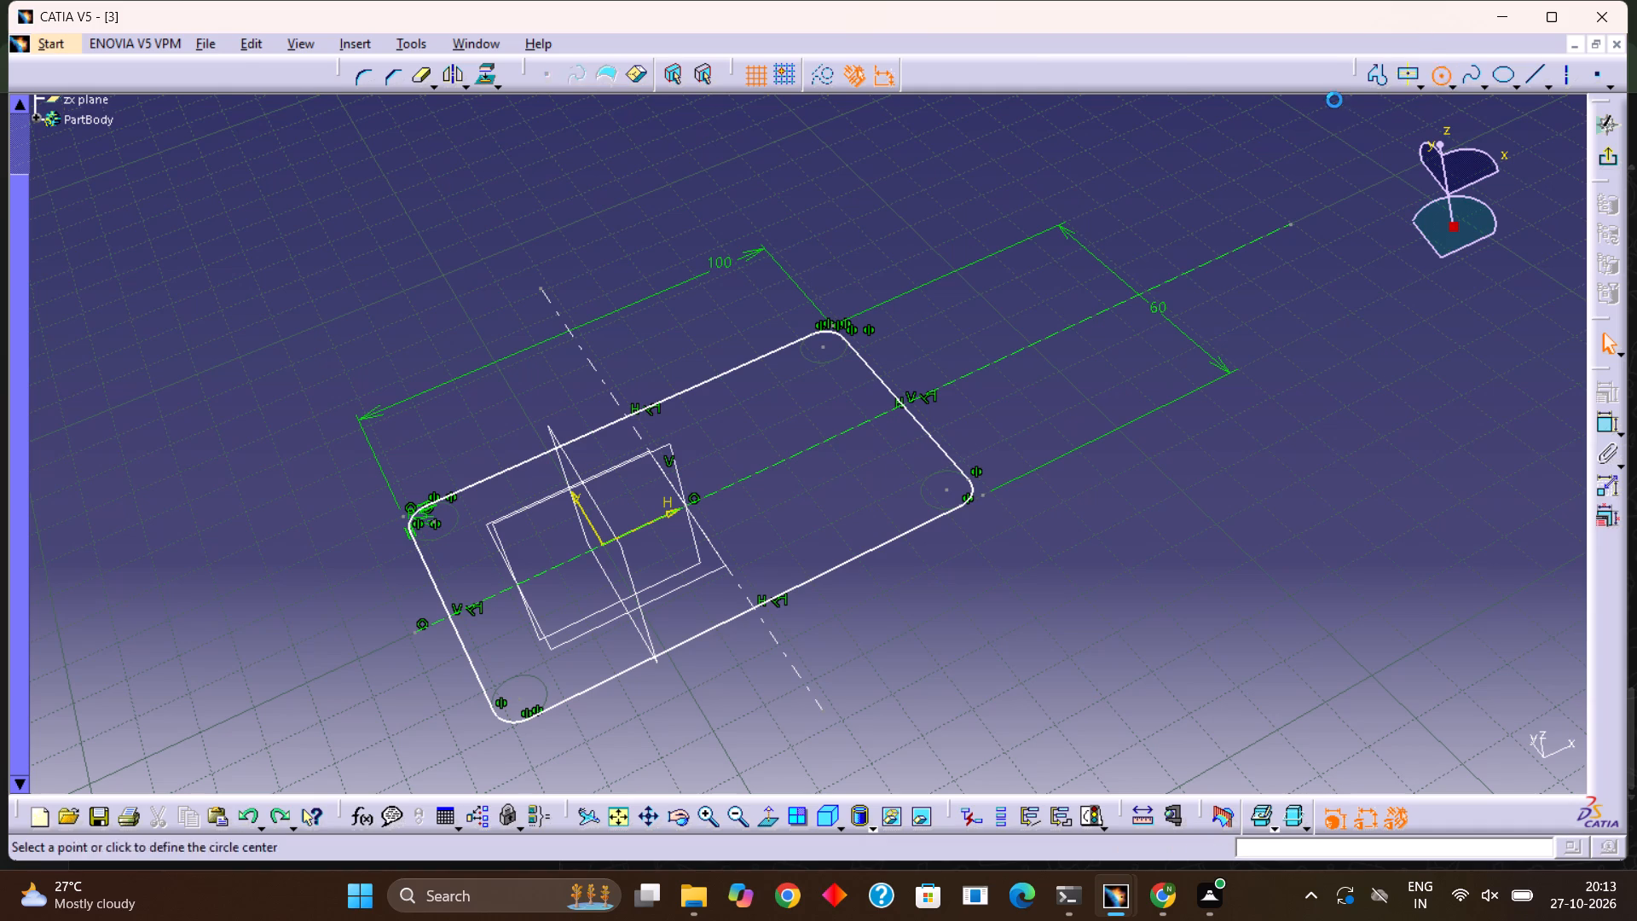
left_click(457, 528)
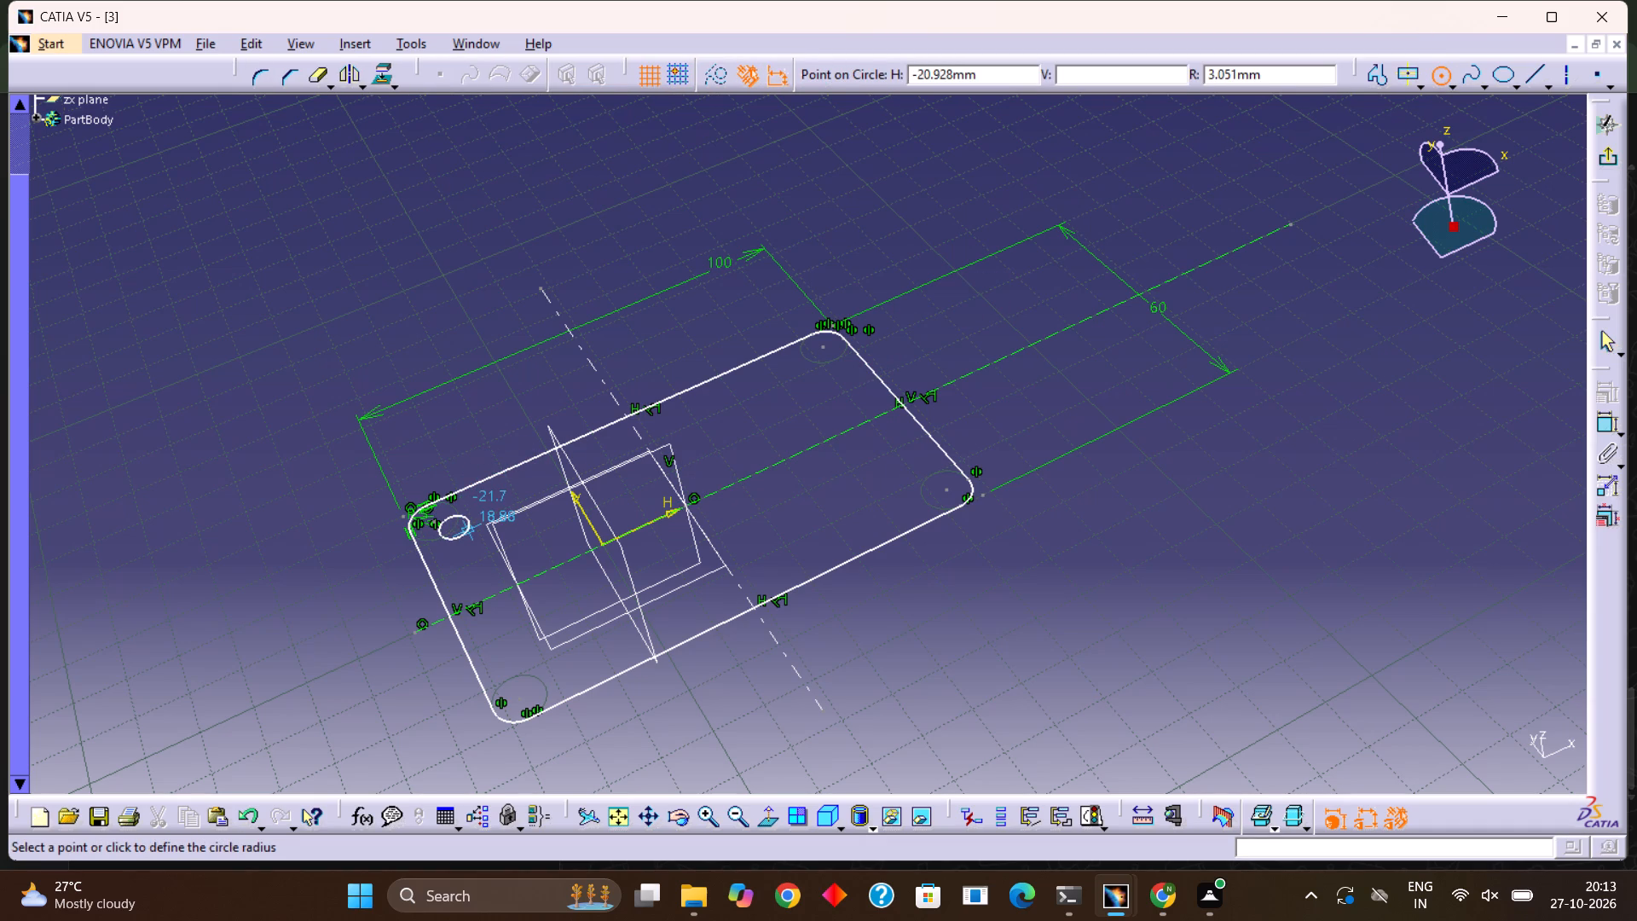
left_click(471, 533)
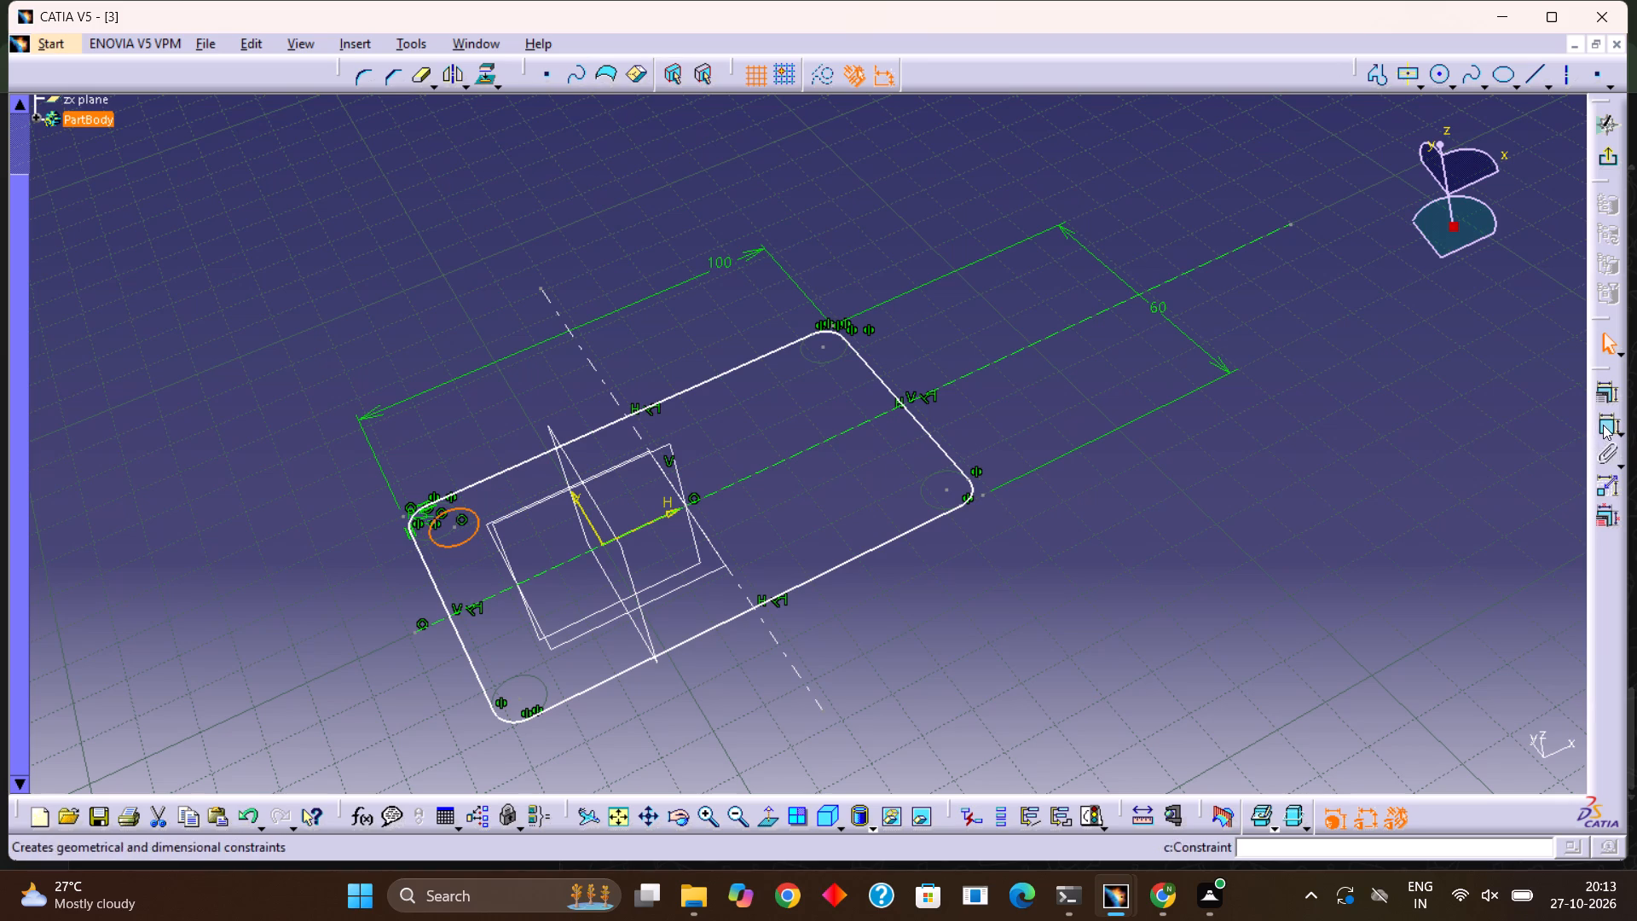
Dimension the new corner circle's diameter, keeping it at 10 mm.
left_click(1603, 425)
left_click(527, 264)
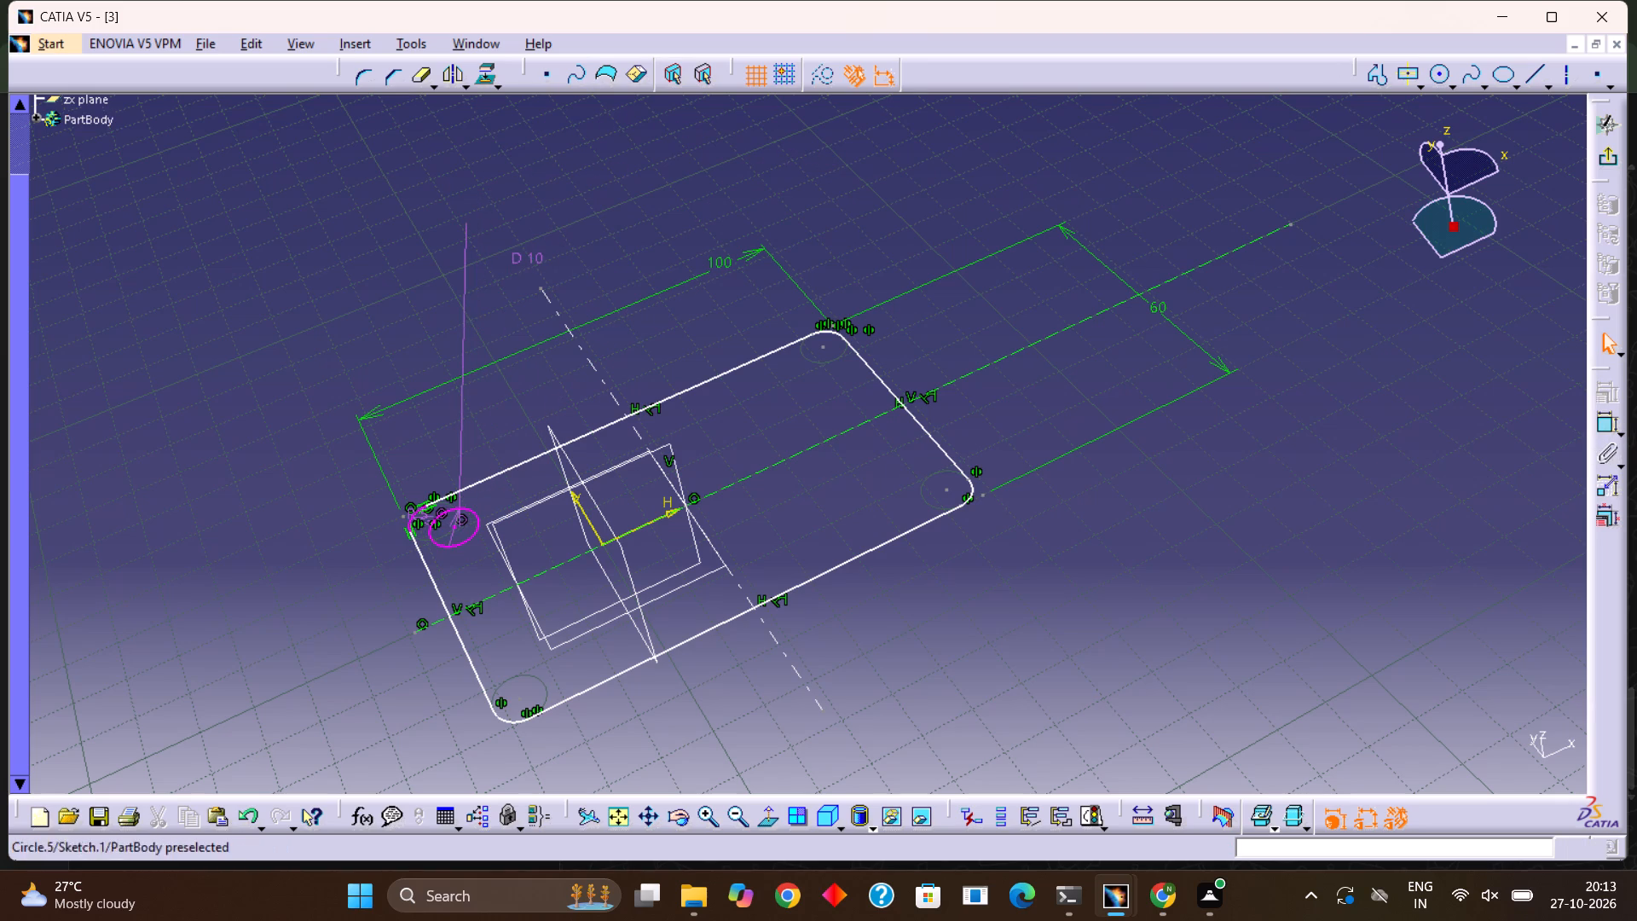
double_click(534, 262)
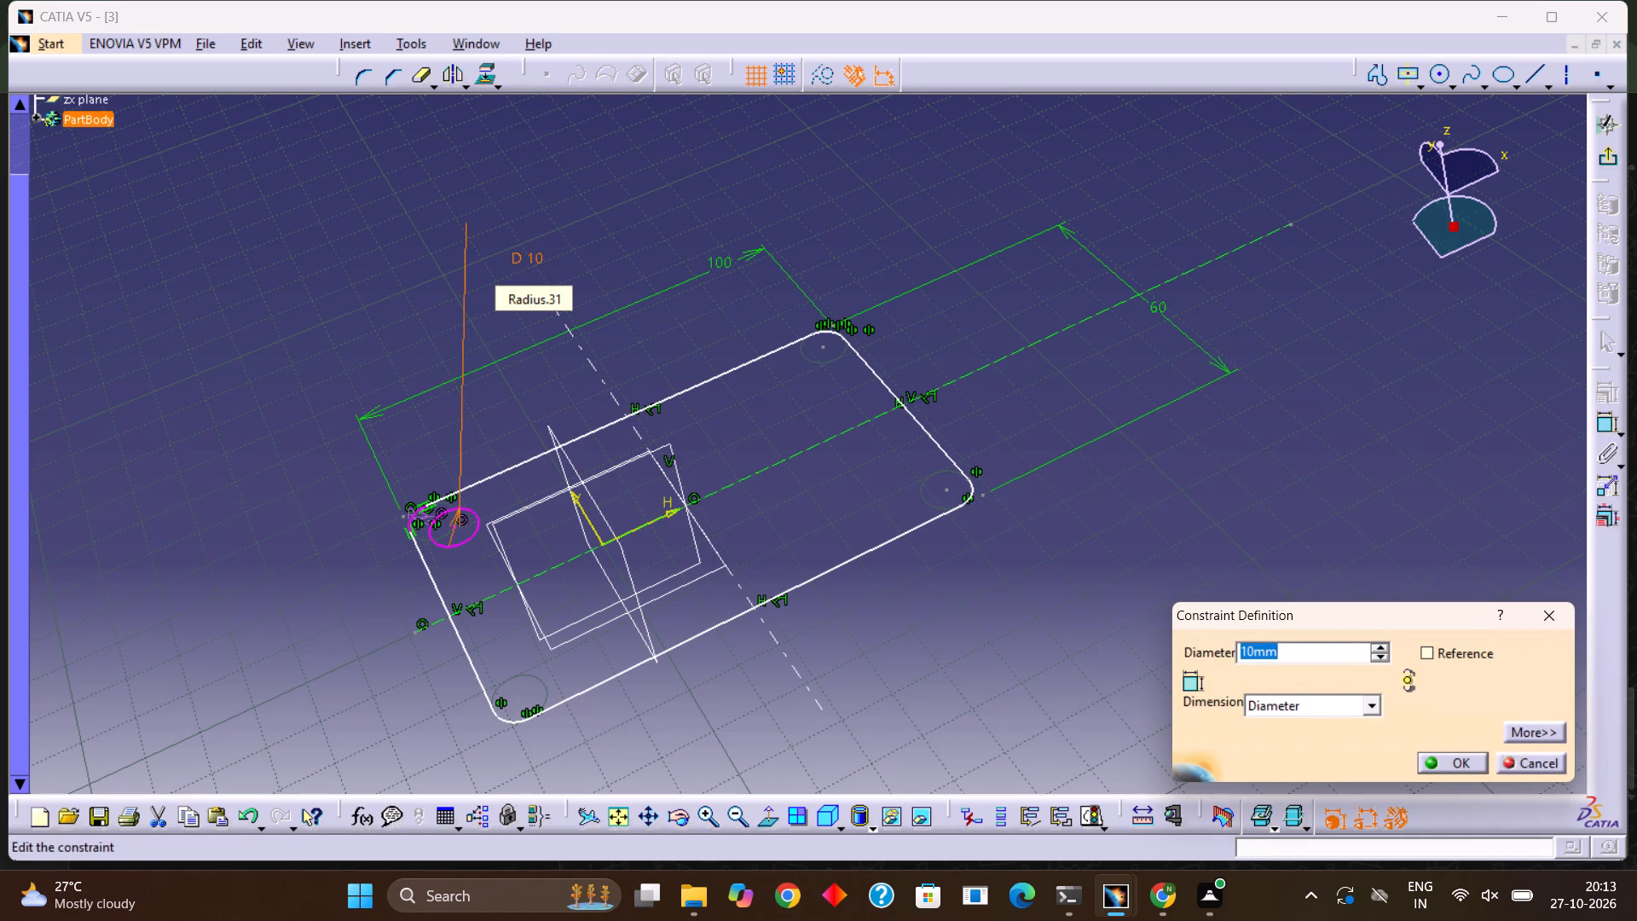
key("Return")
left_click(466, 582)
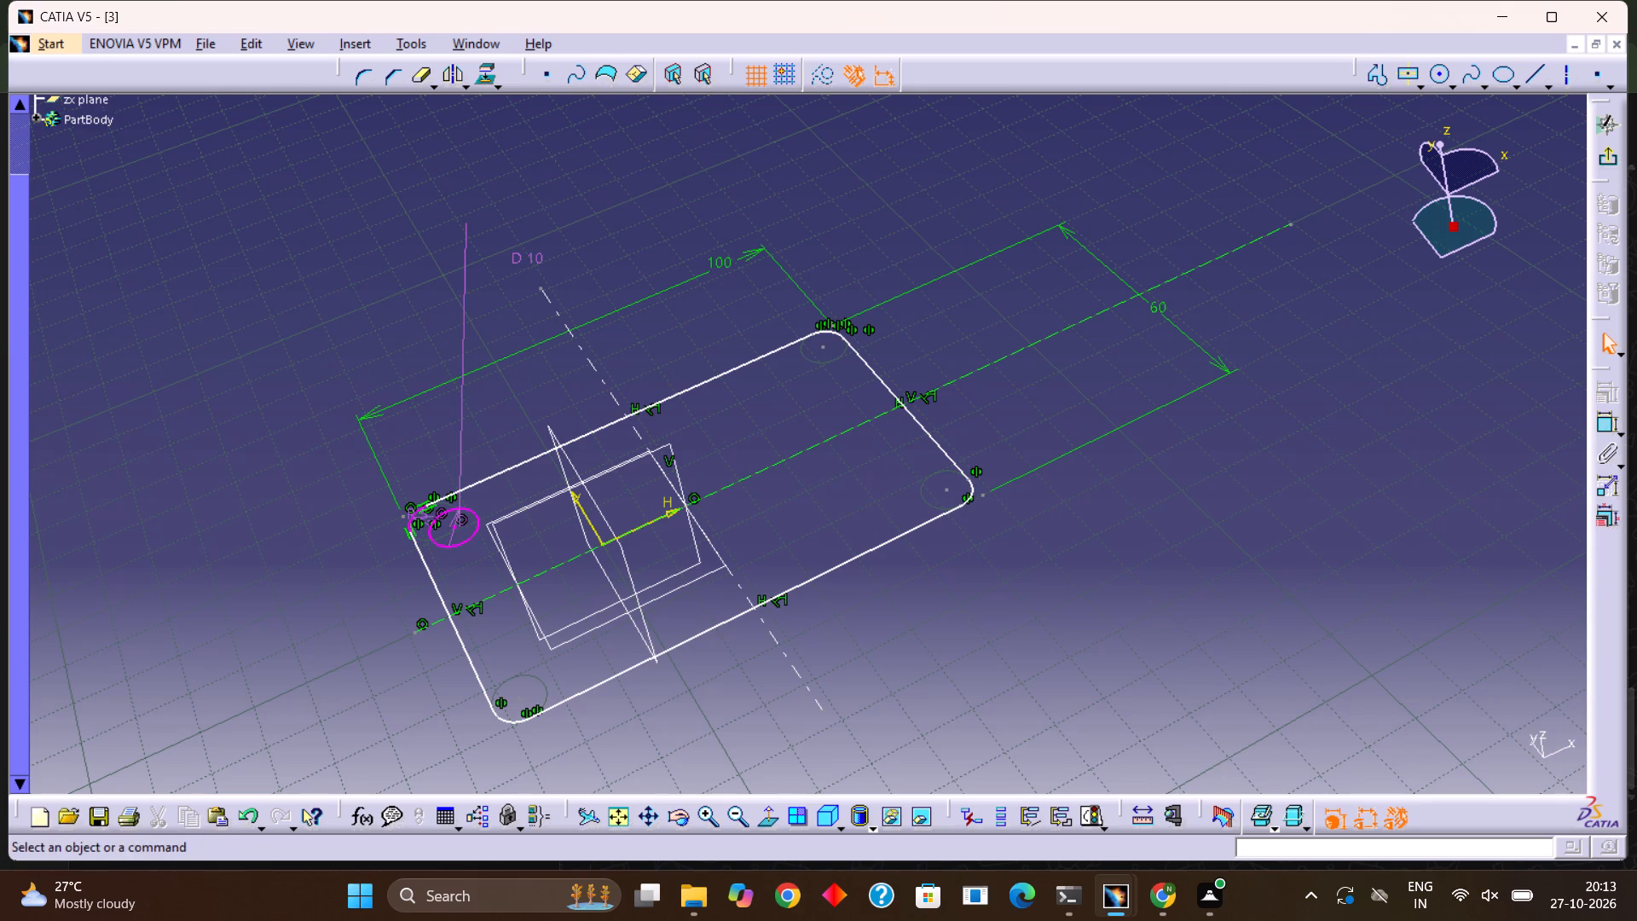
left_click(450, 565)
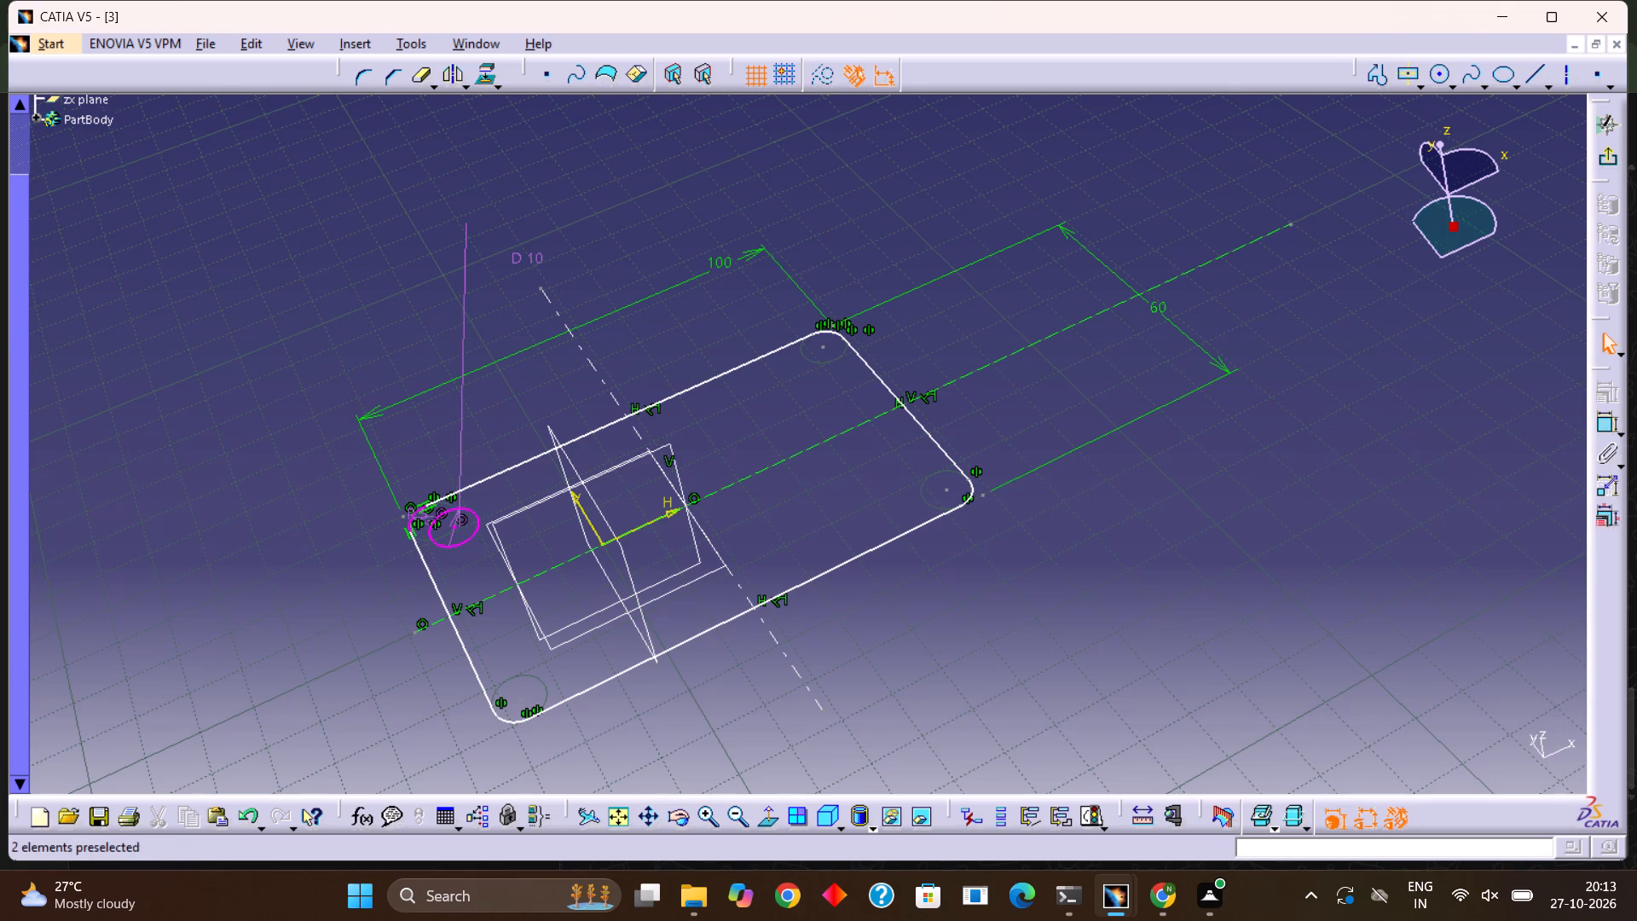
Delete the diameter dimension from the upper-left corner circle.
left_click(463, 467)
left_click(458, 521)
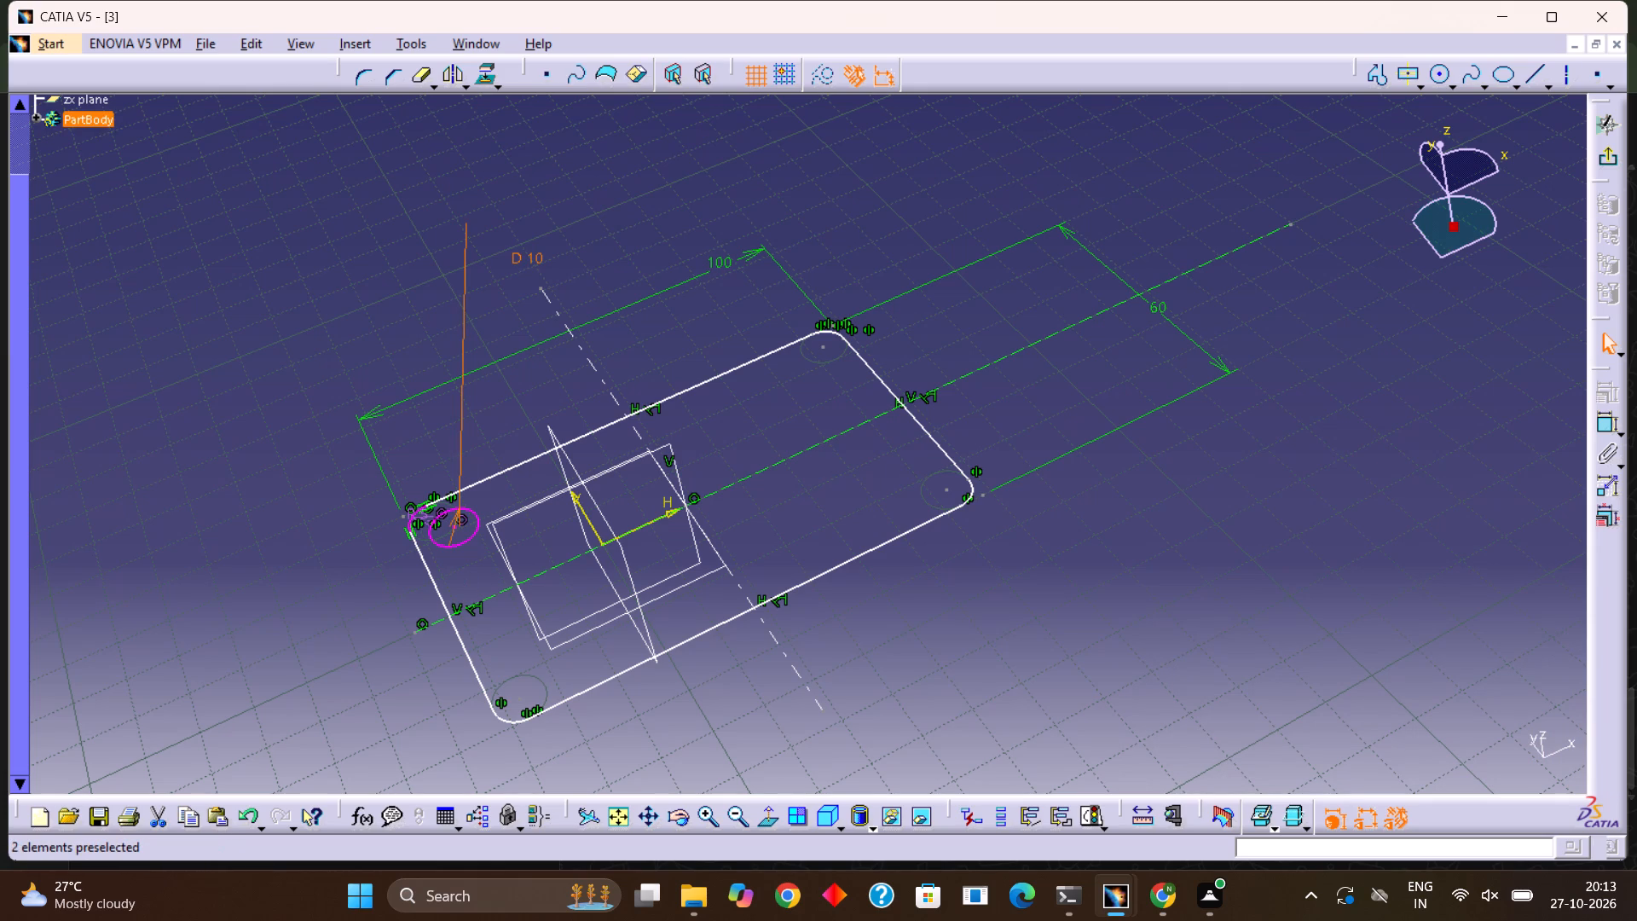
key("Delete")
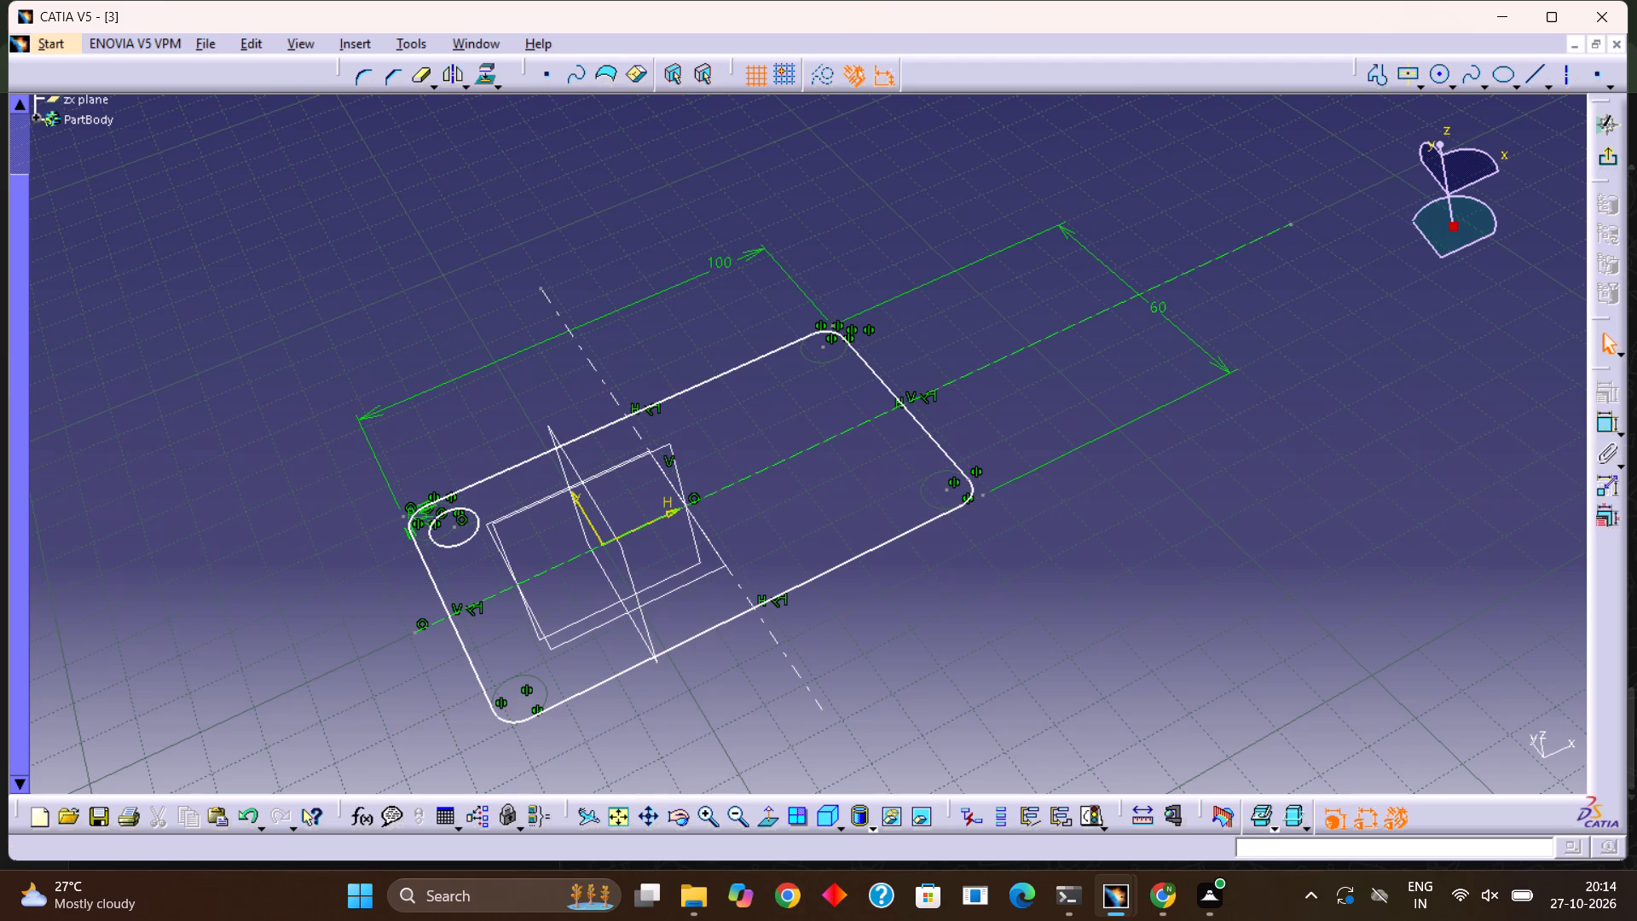
Copy the upper-left circle, paste it, and move the copy just inside the rectangle's rounded lower-left corner.
left_click(454, 545)
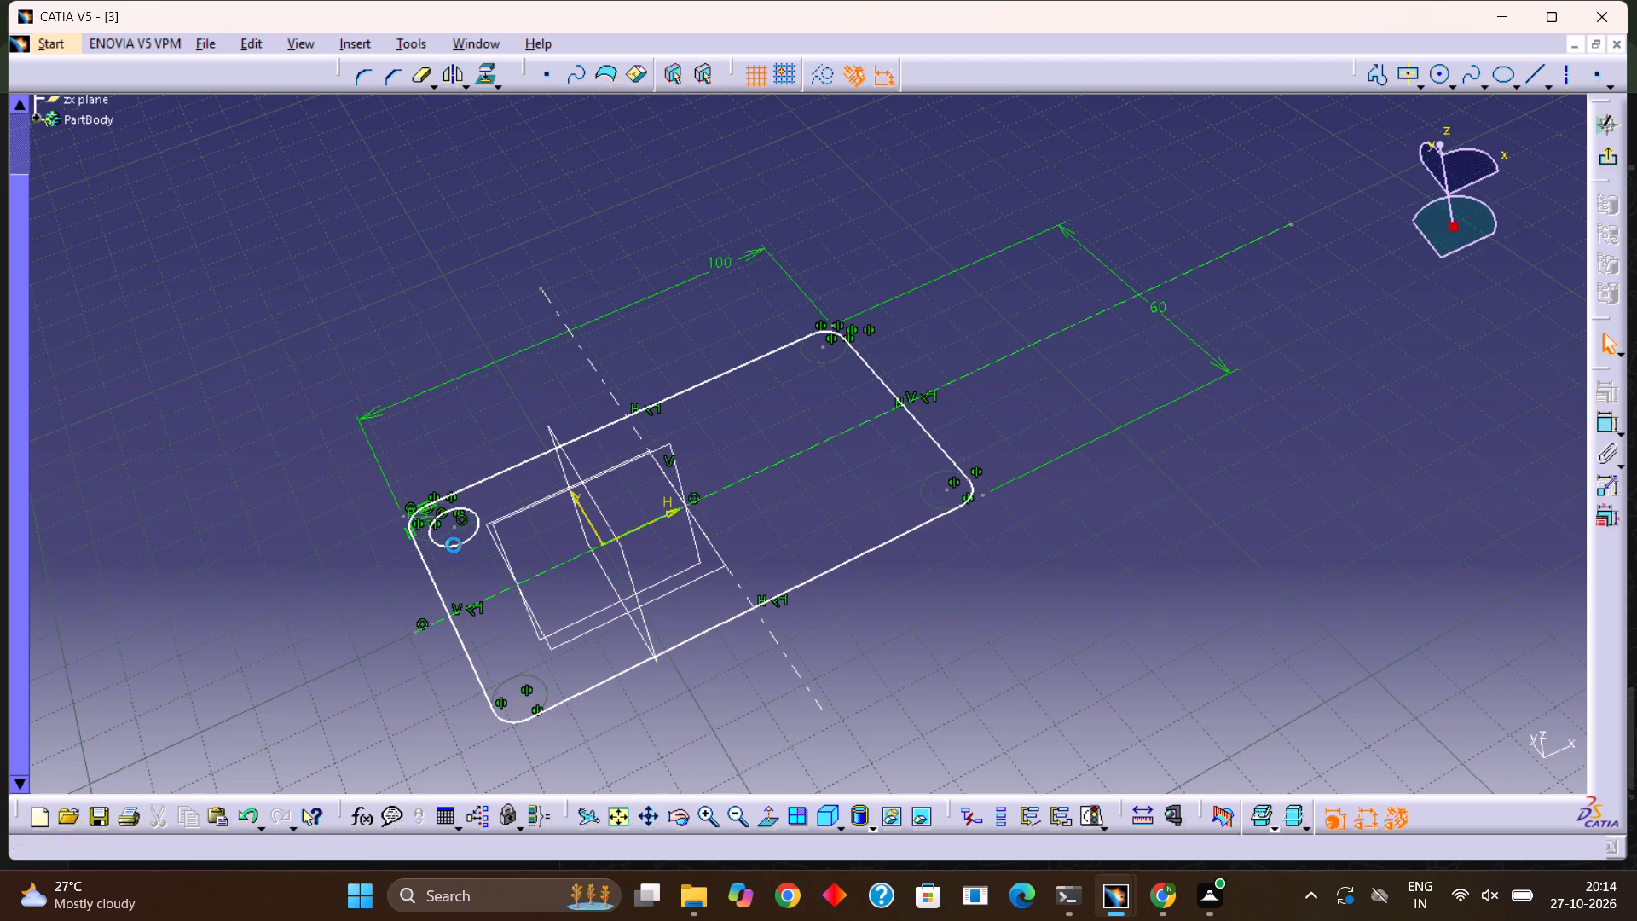
key("ctrl+c")
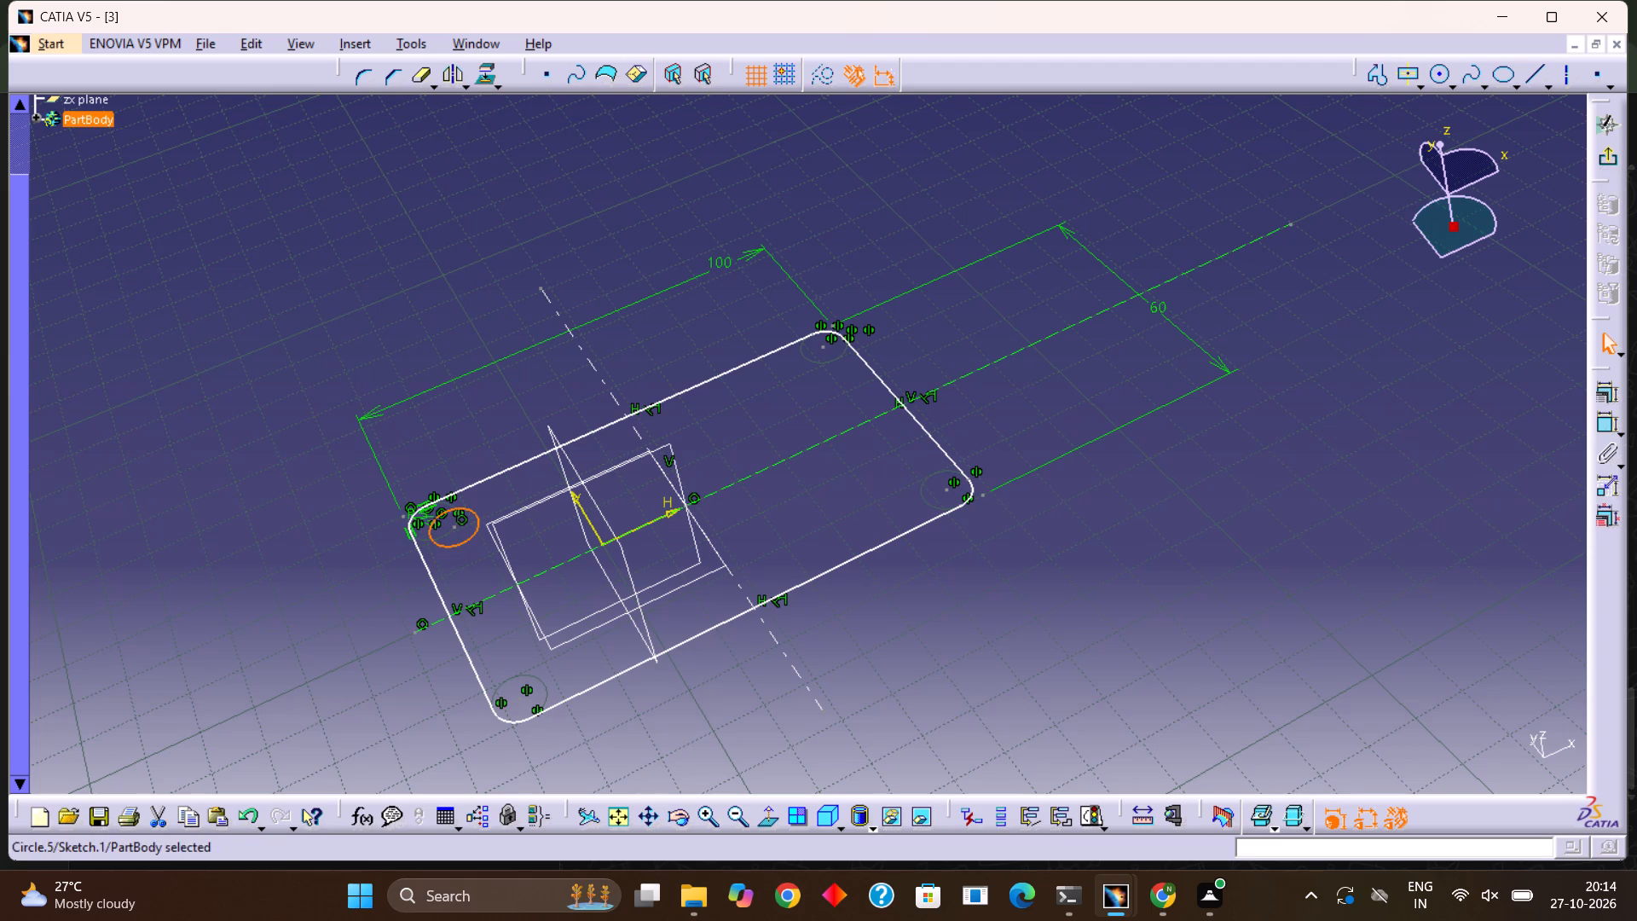
left_click(534, 679)
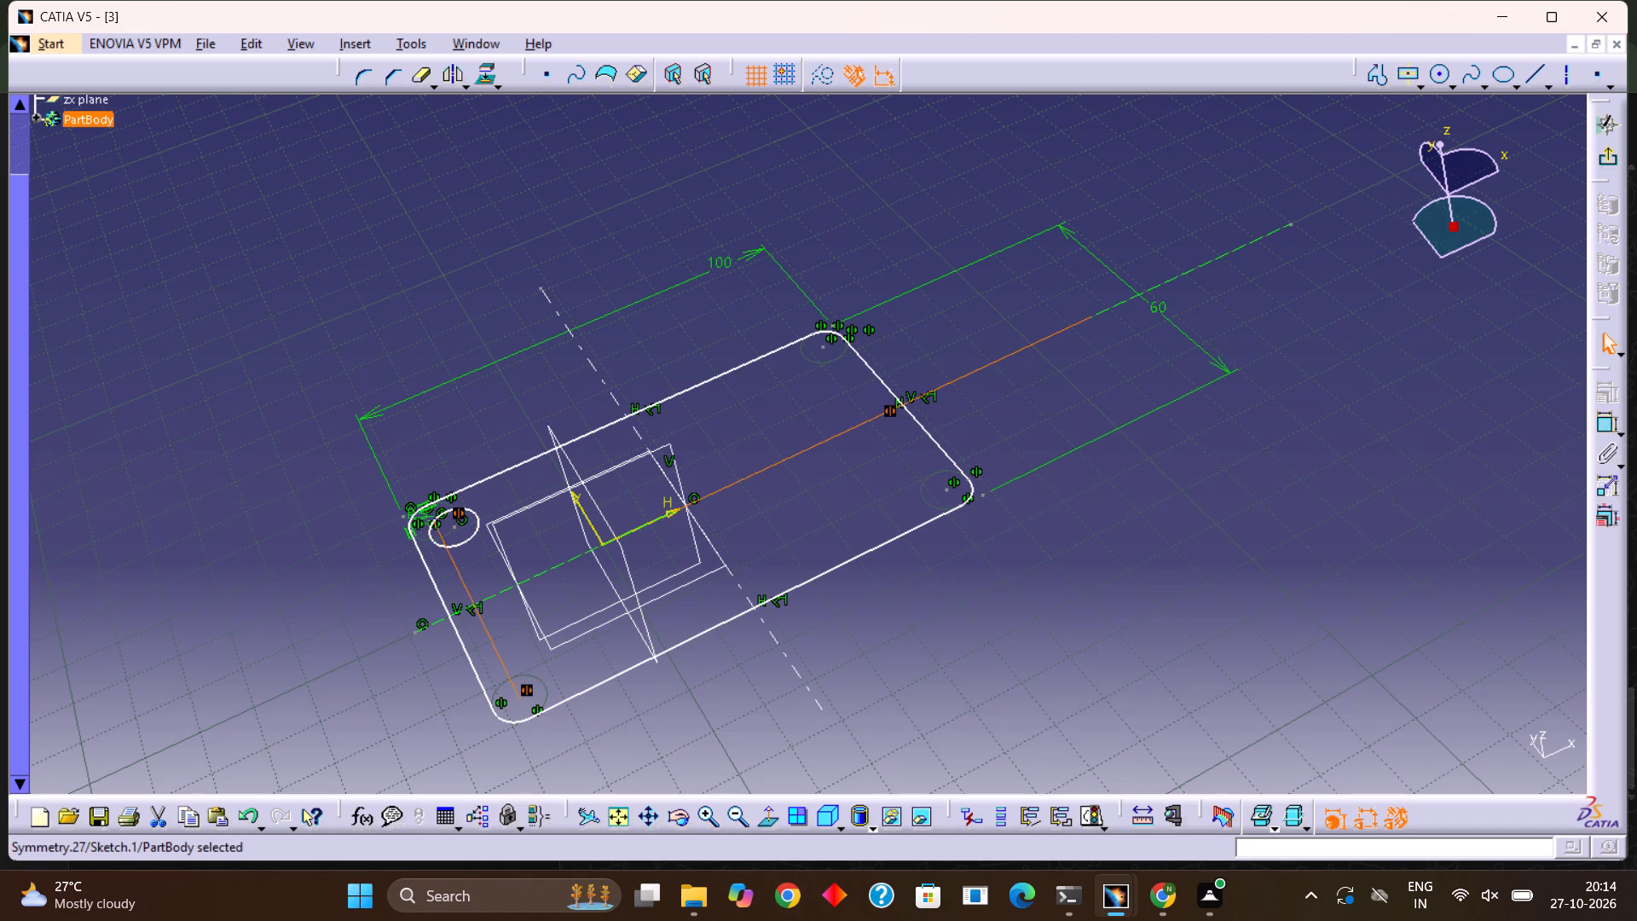
key("ctrl+v")
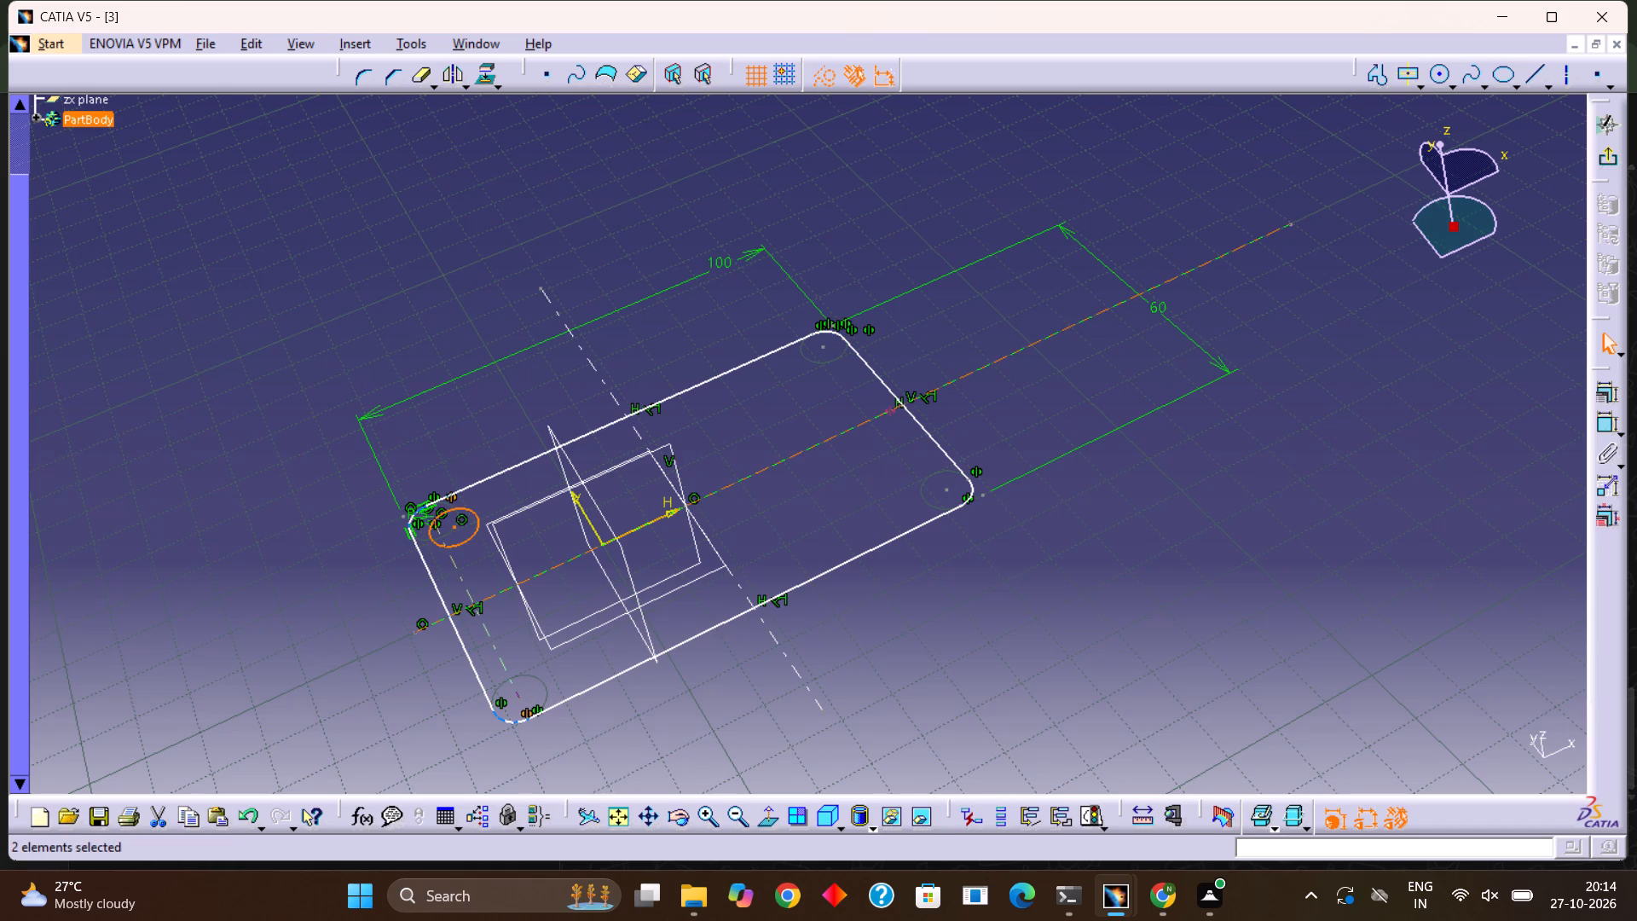
left_click_drag(460, 526, 519, 676)
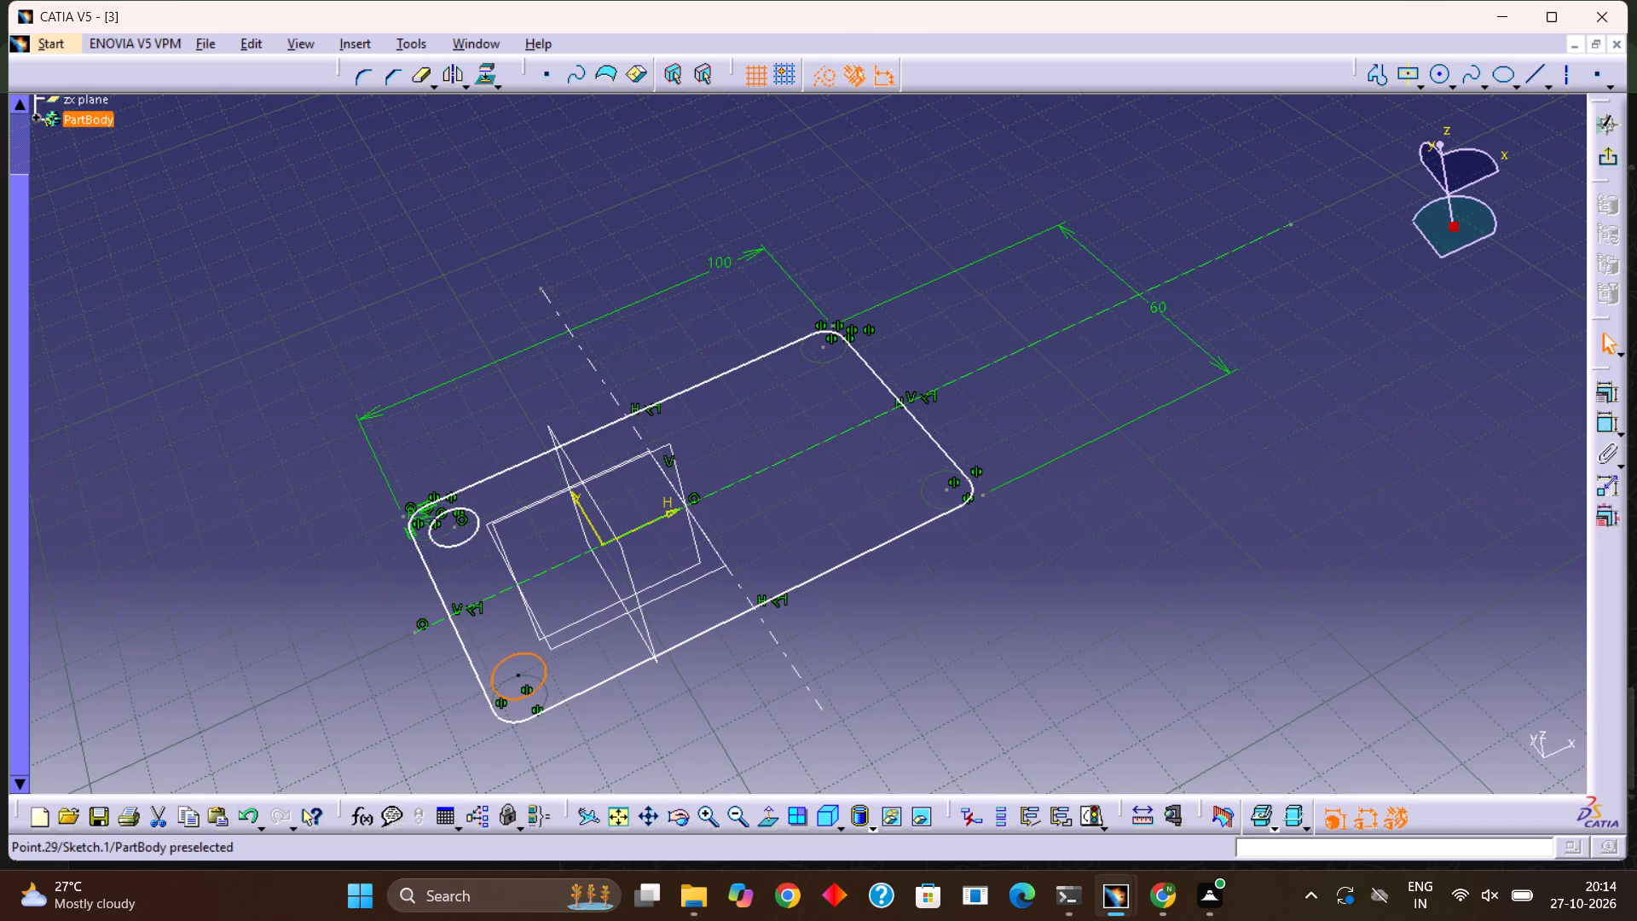
left_click_drag(519, 676, 528, 682)
left_click(528, 682)
left_click(528, 682)
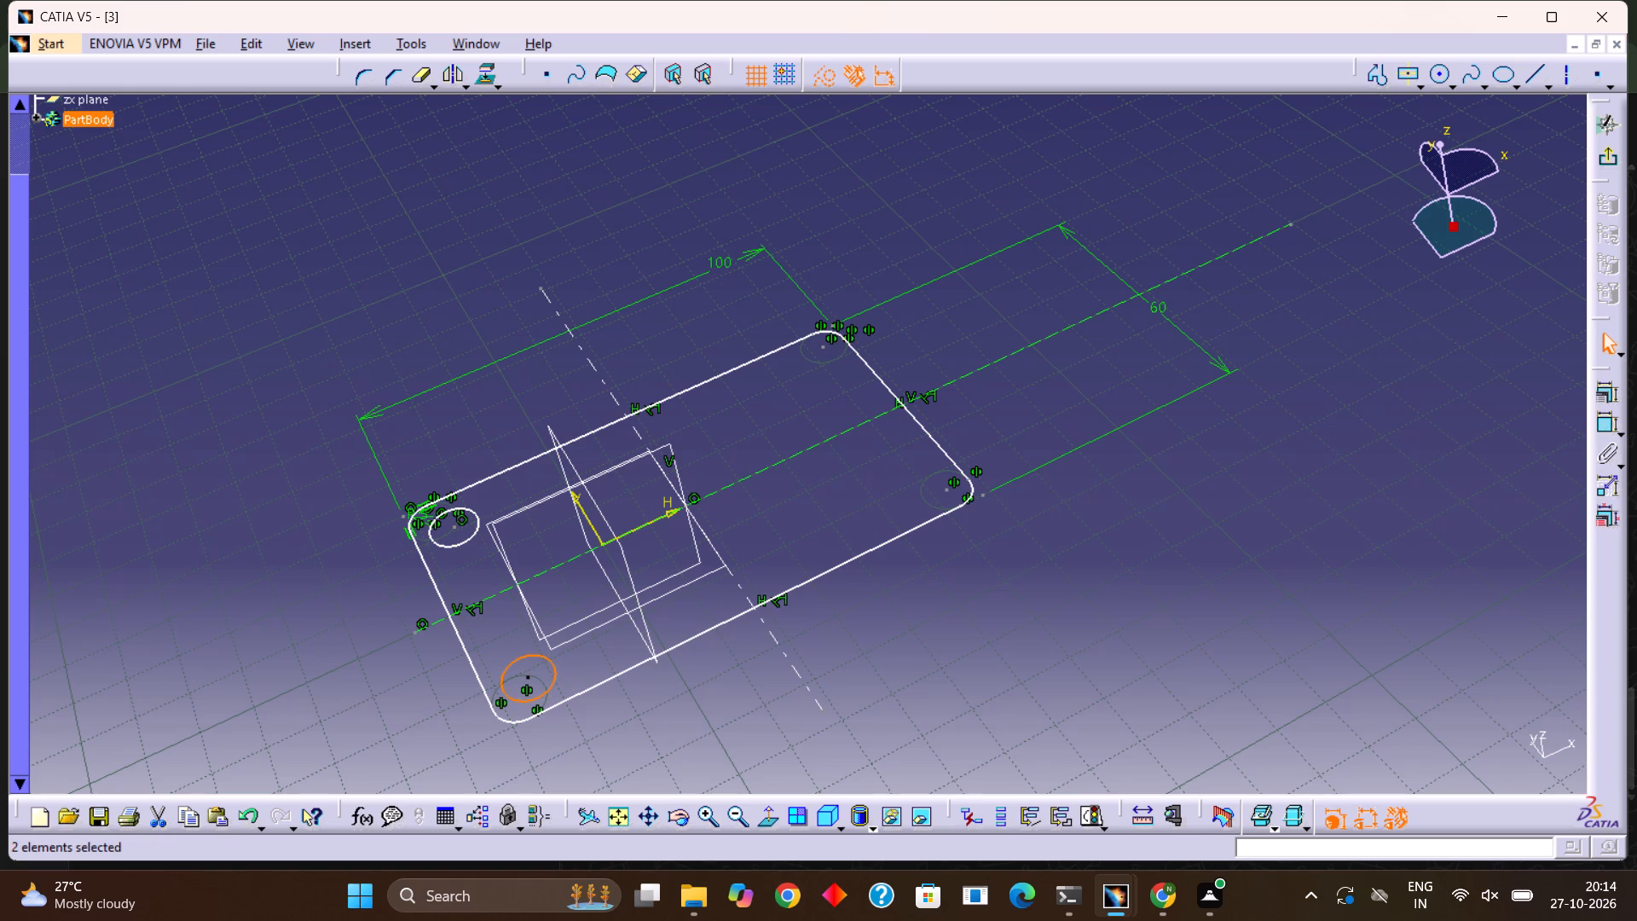
Copy the lower-left circle, paste it, and move the copy just inside the rectangle's rounded lower-right corner.
key("Return")
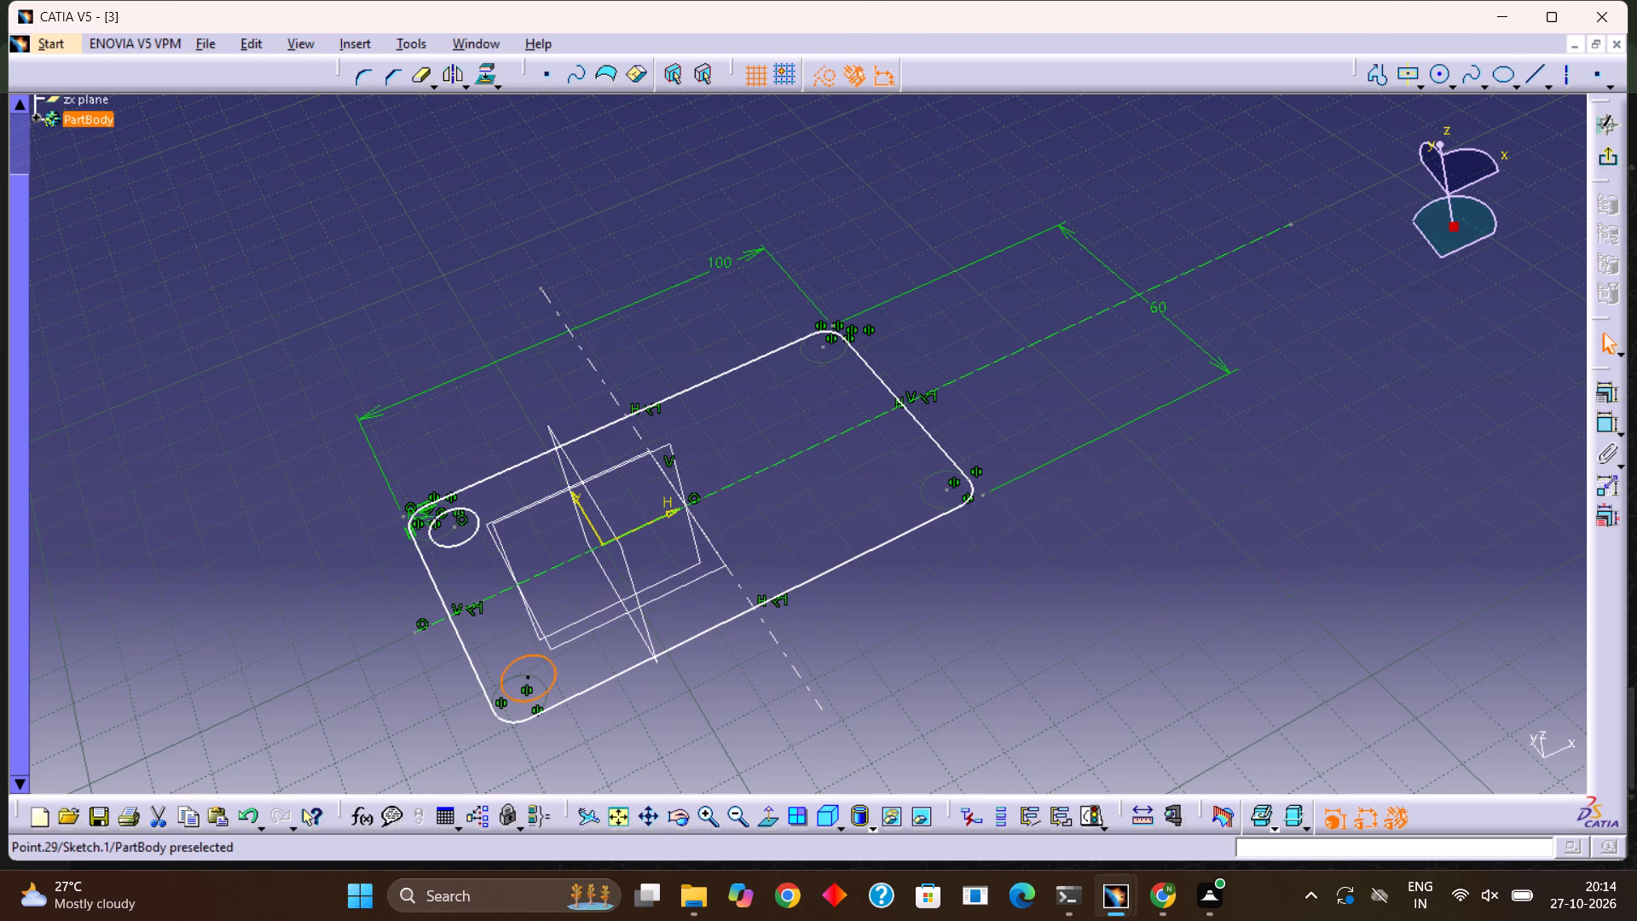
left_click(784, 707)
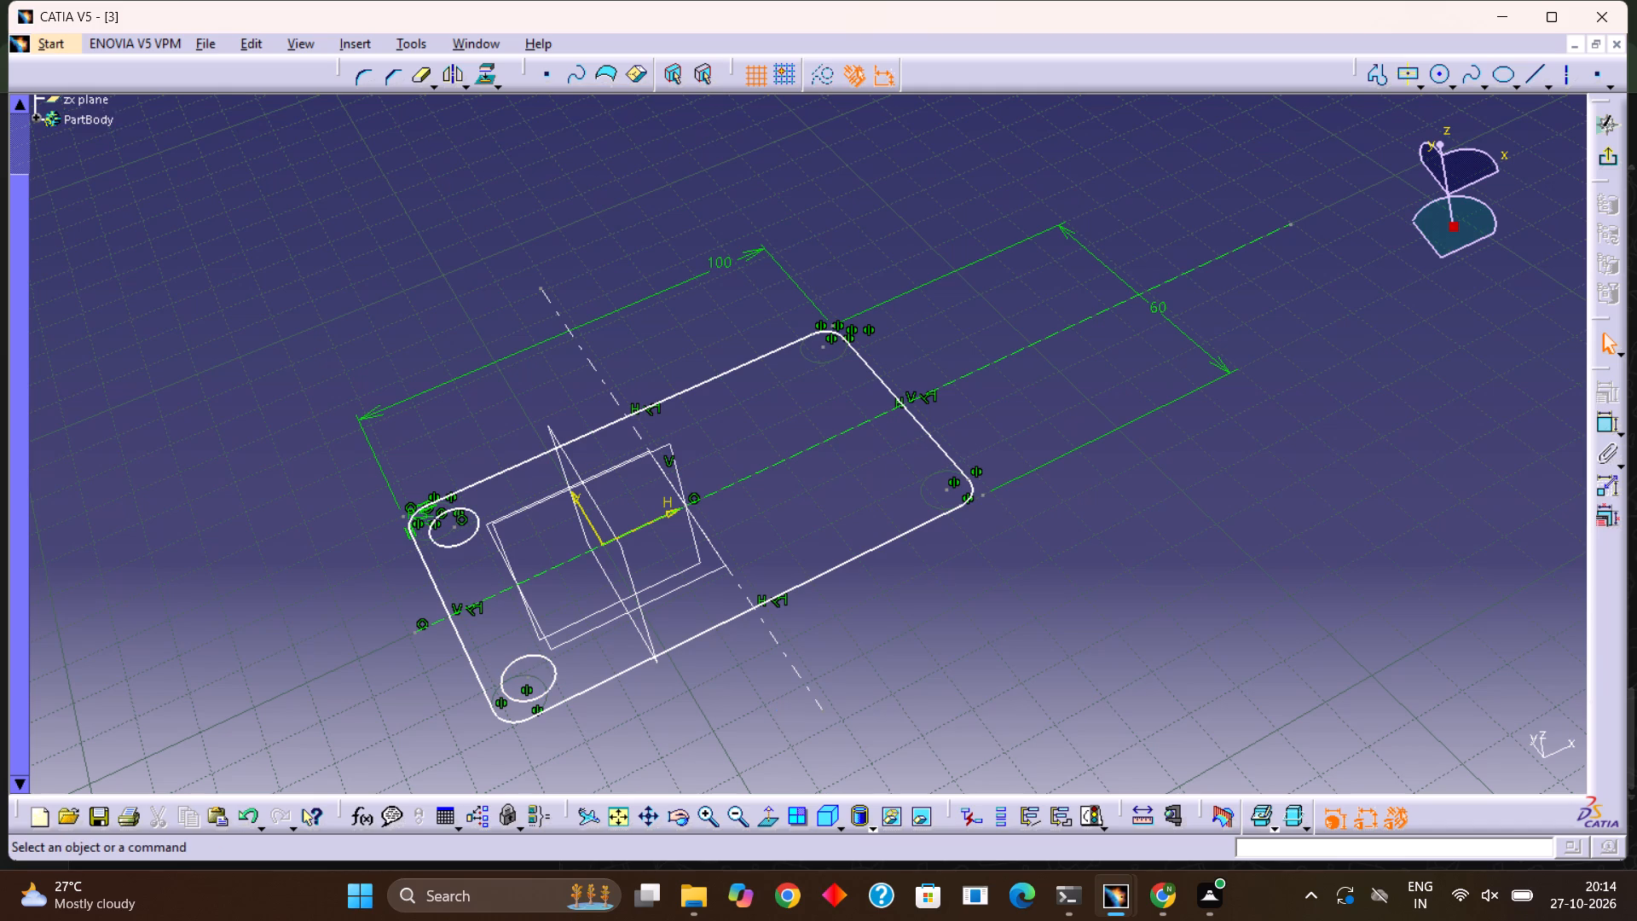
left_click(550, 684)
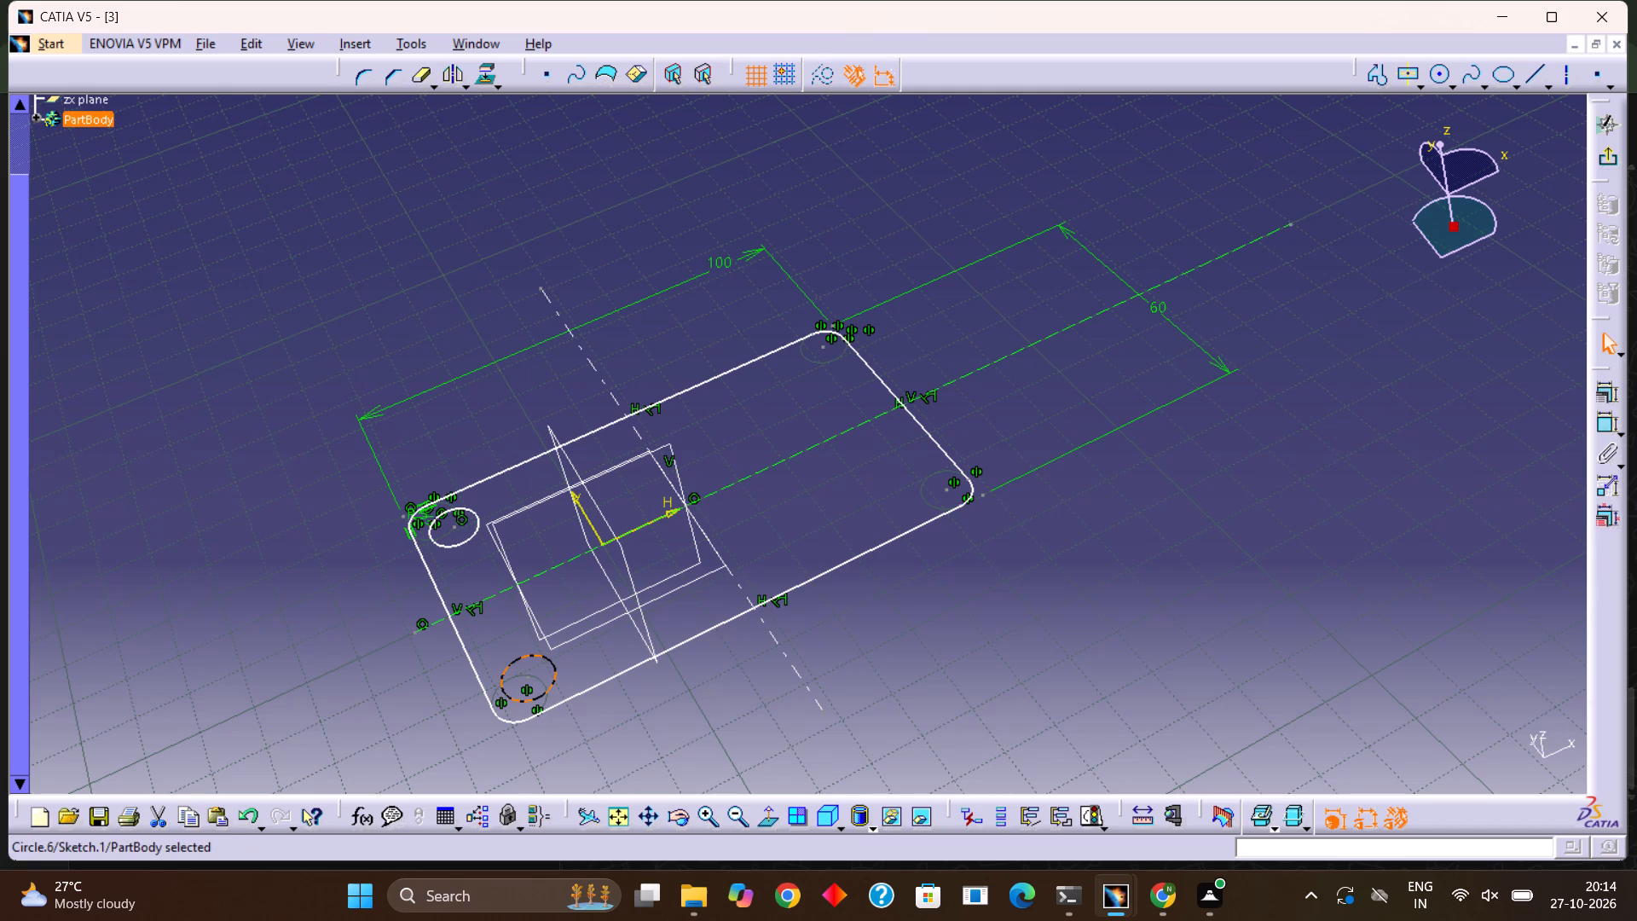
key("ctrl+c")
left_click_drag(536, 673, 801, 640)
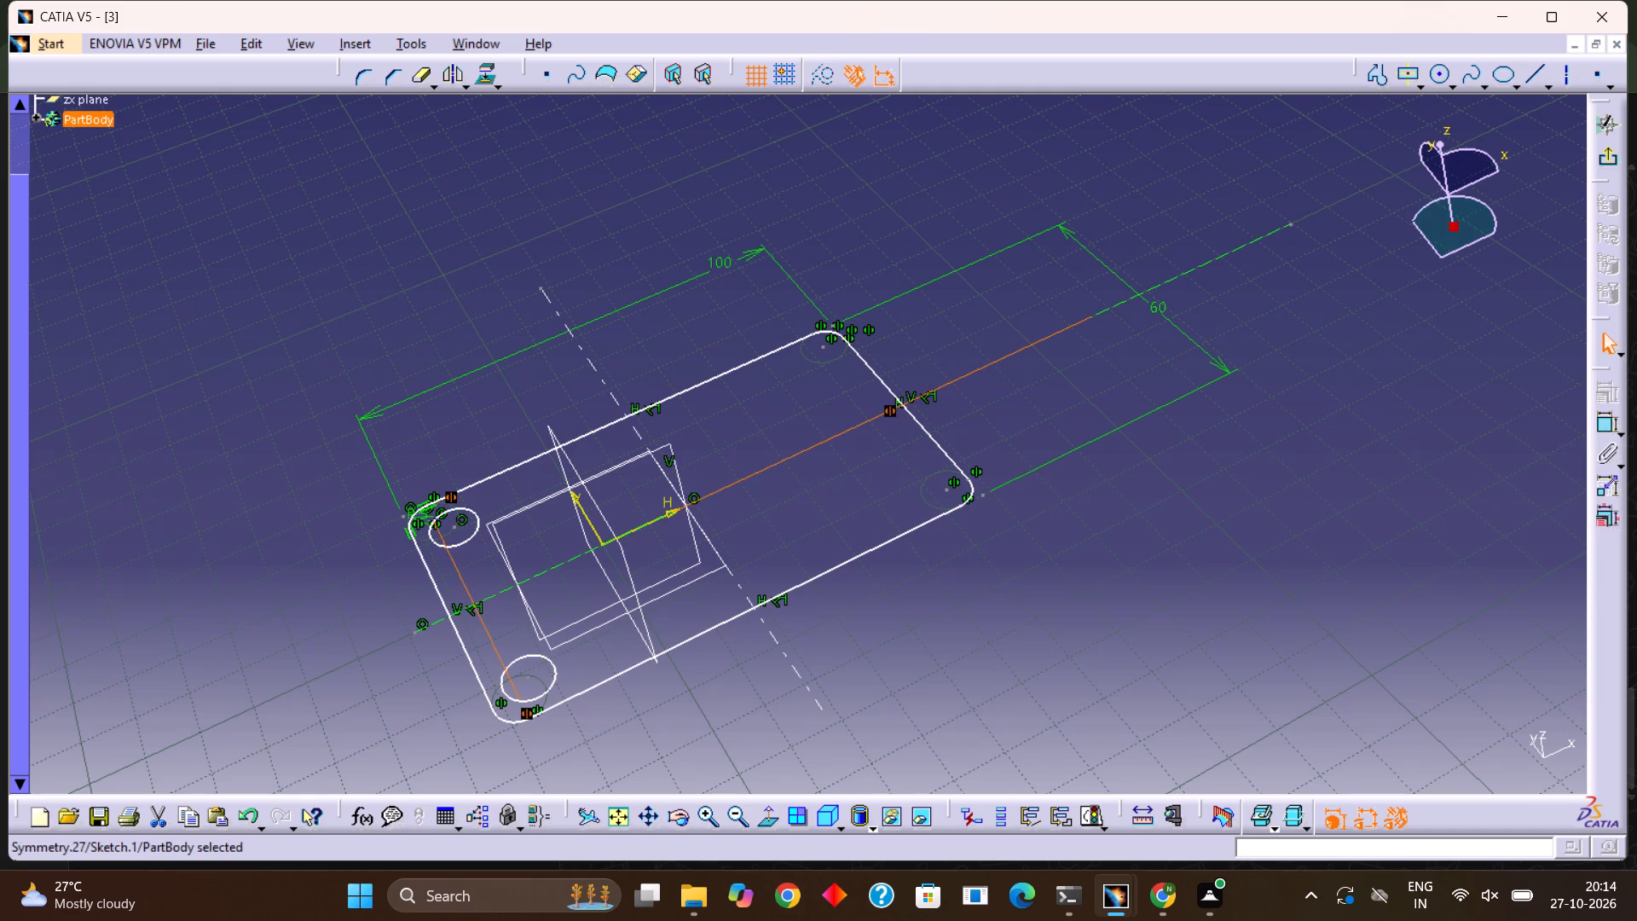
left_click_drag(801, 640, 597, 638)
left_click_drag(543, 669, 558, 667)
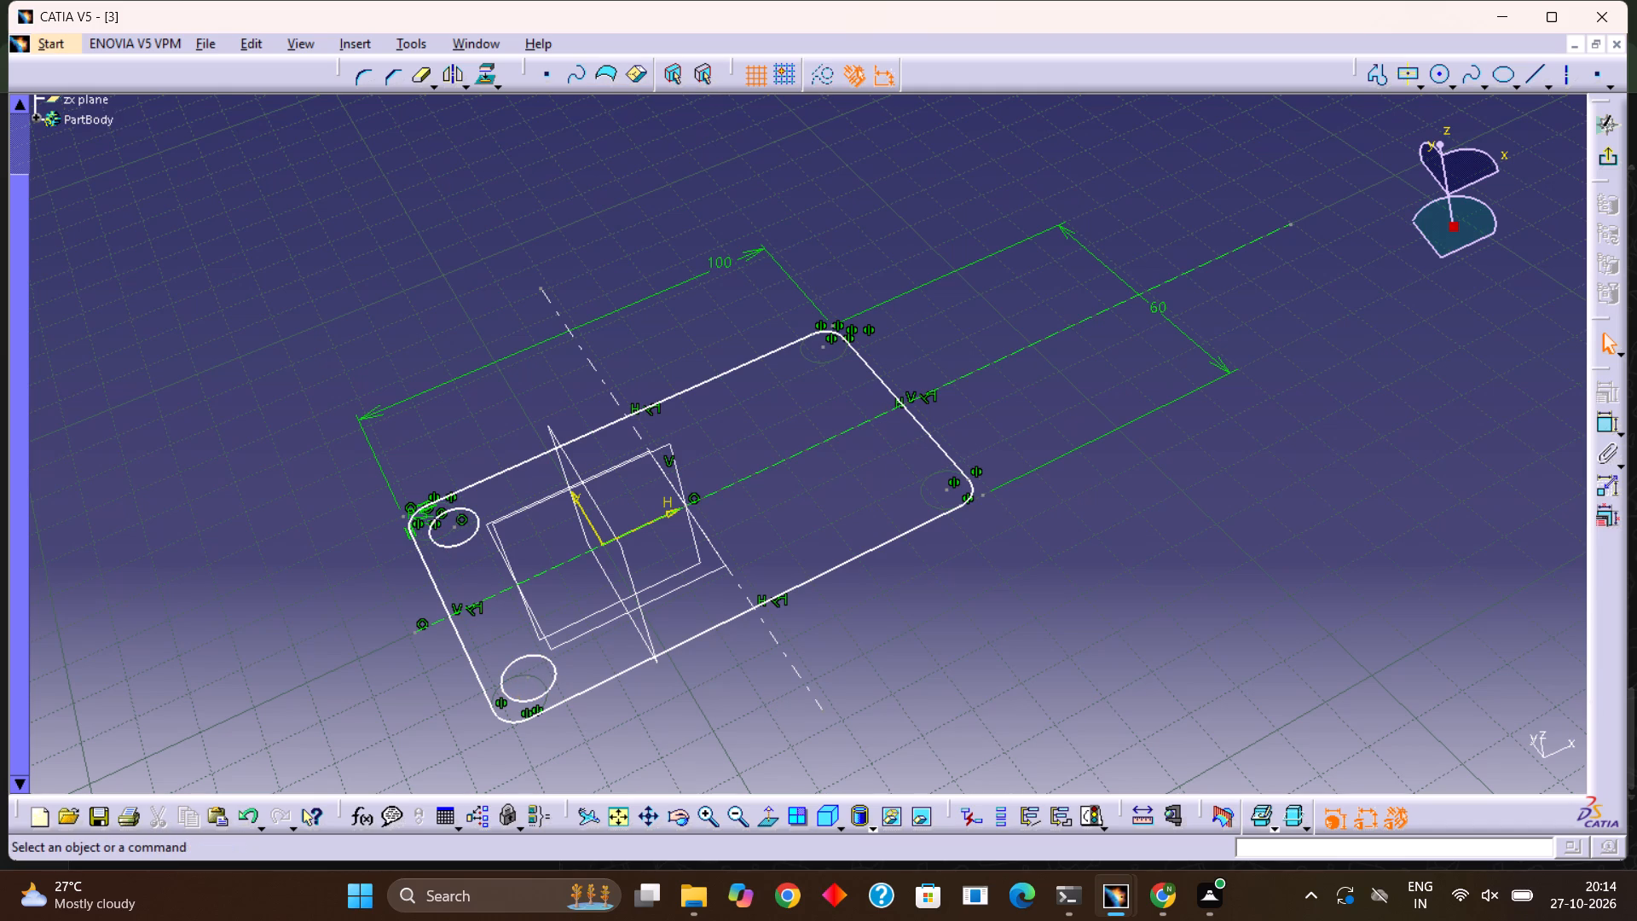
left_click_drag(558, 667, 560, 667)
left_click(556, 673)
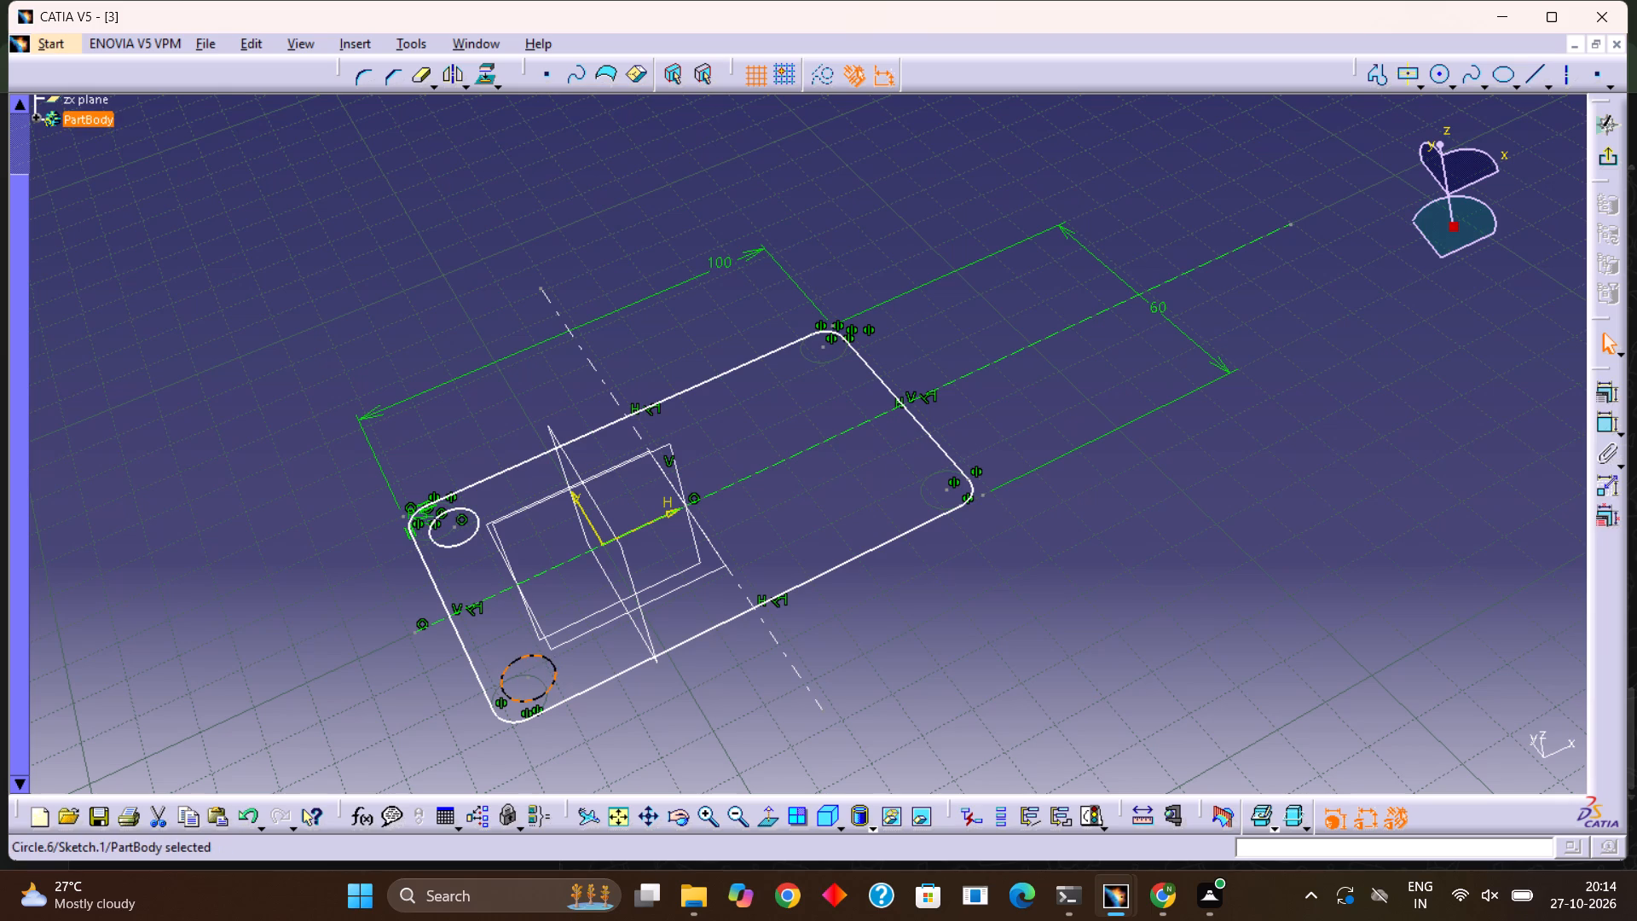
key("ctrl+c")
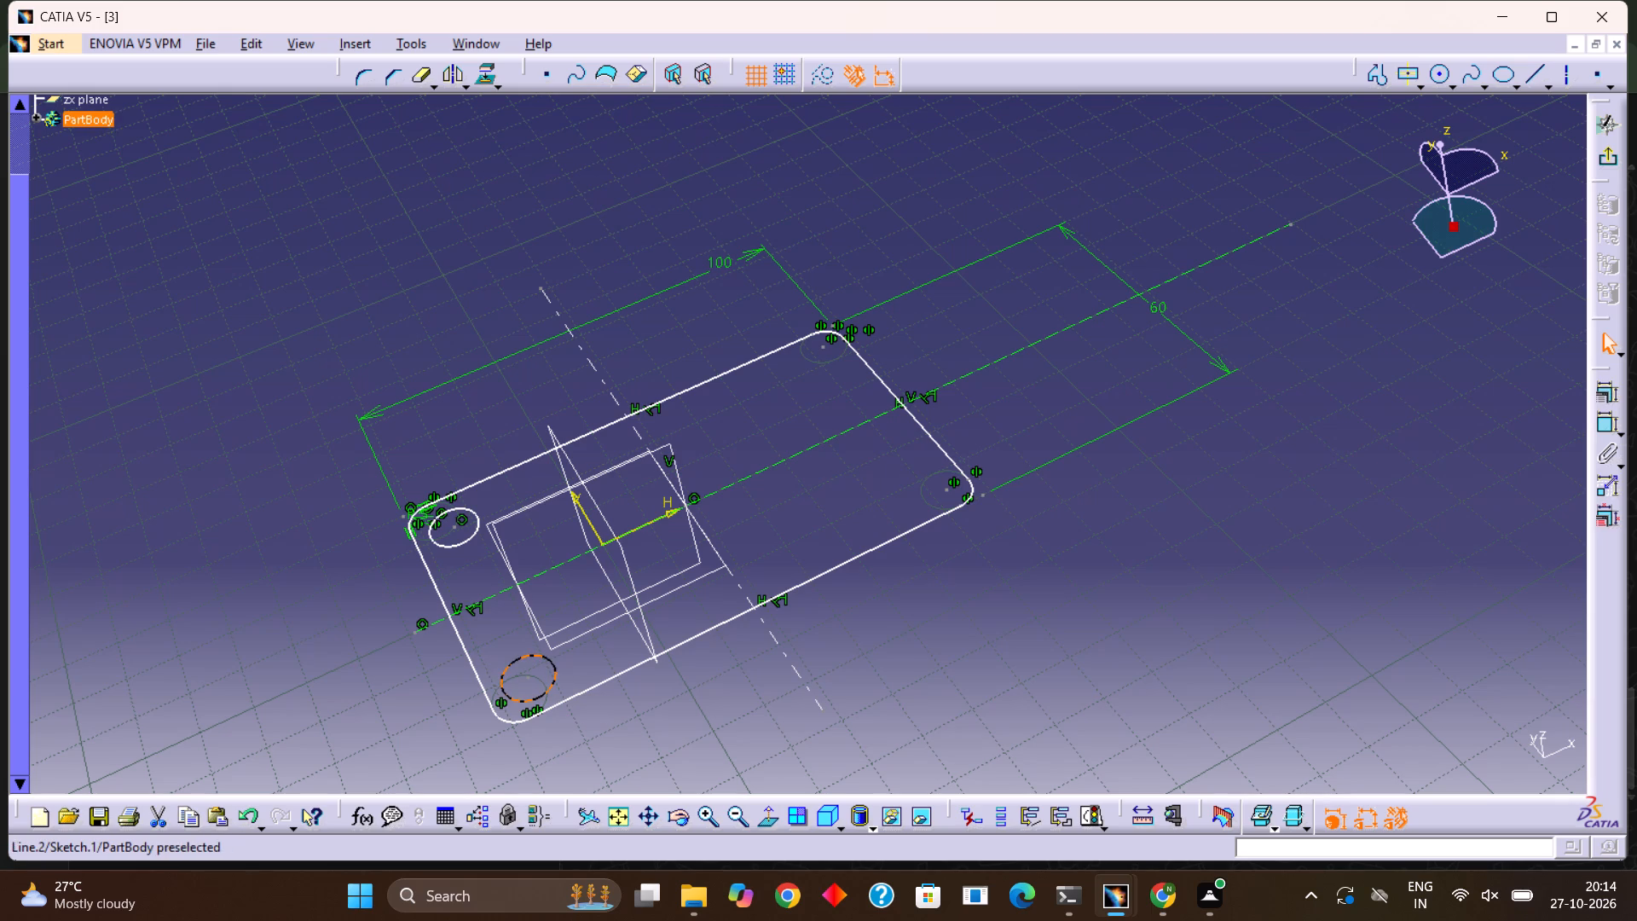
key("ctrl+v")
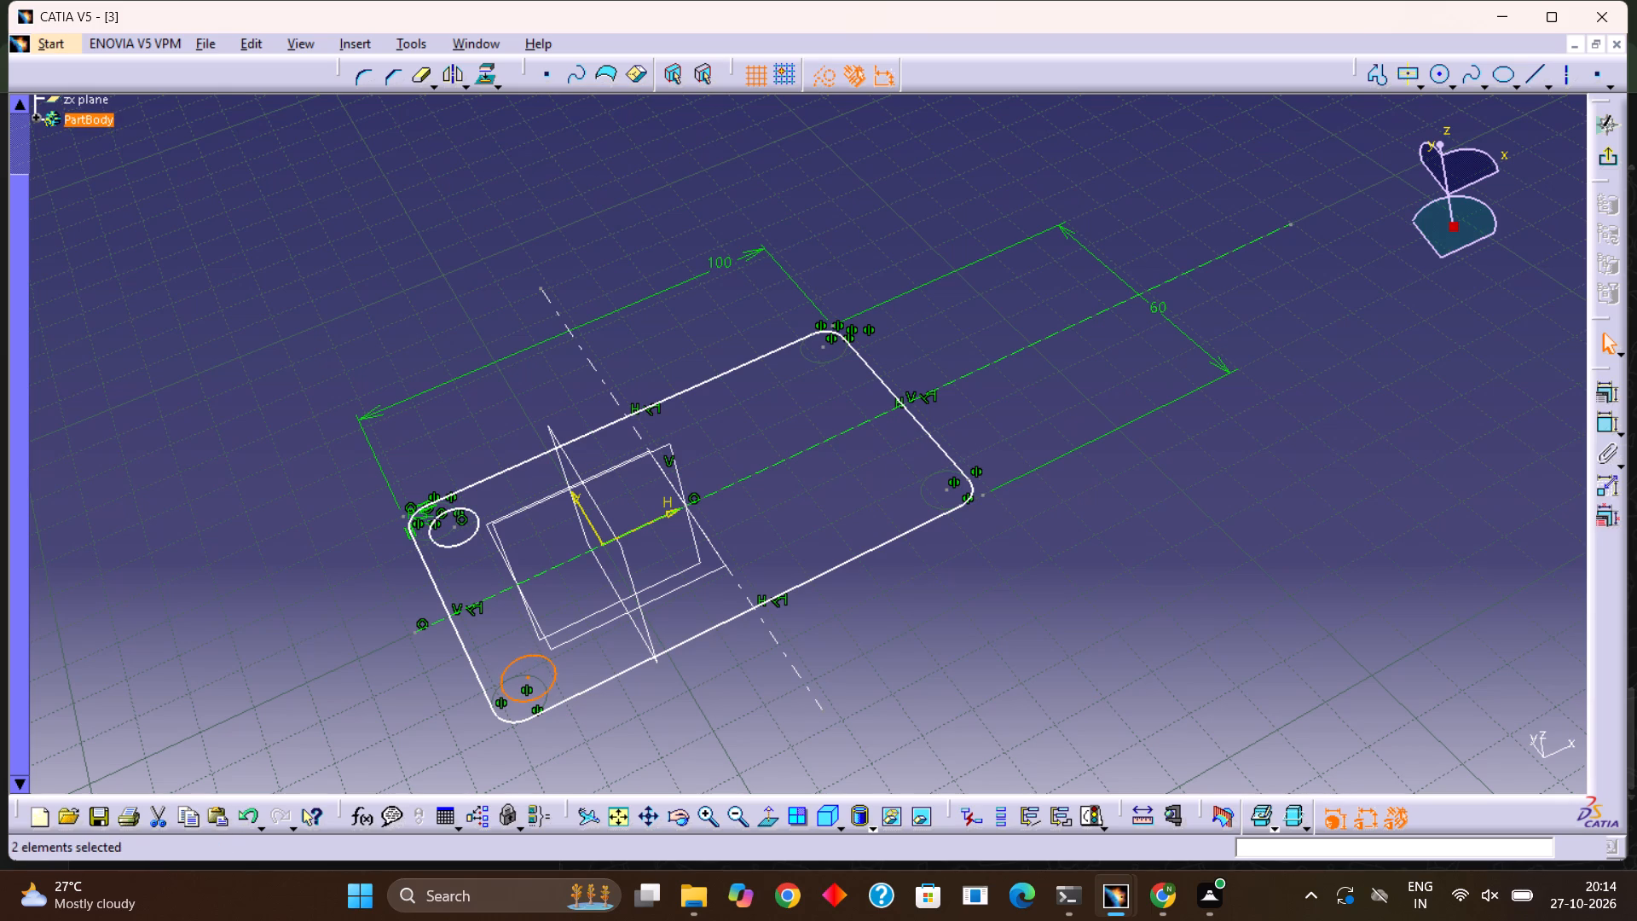
left_click_drag(550, 669, 930, 478)
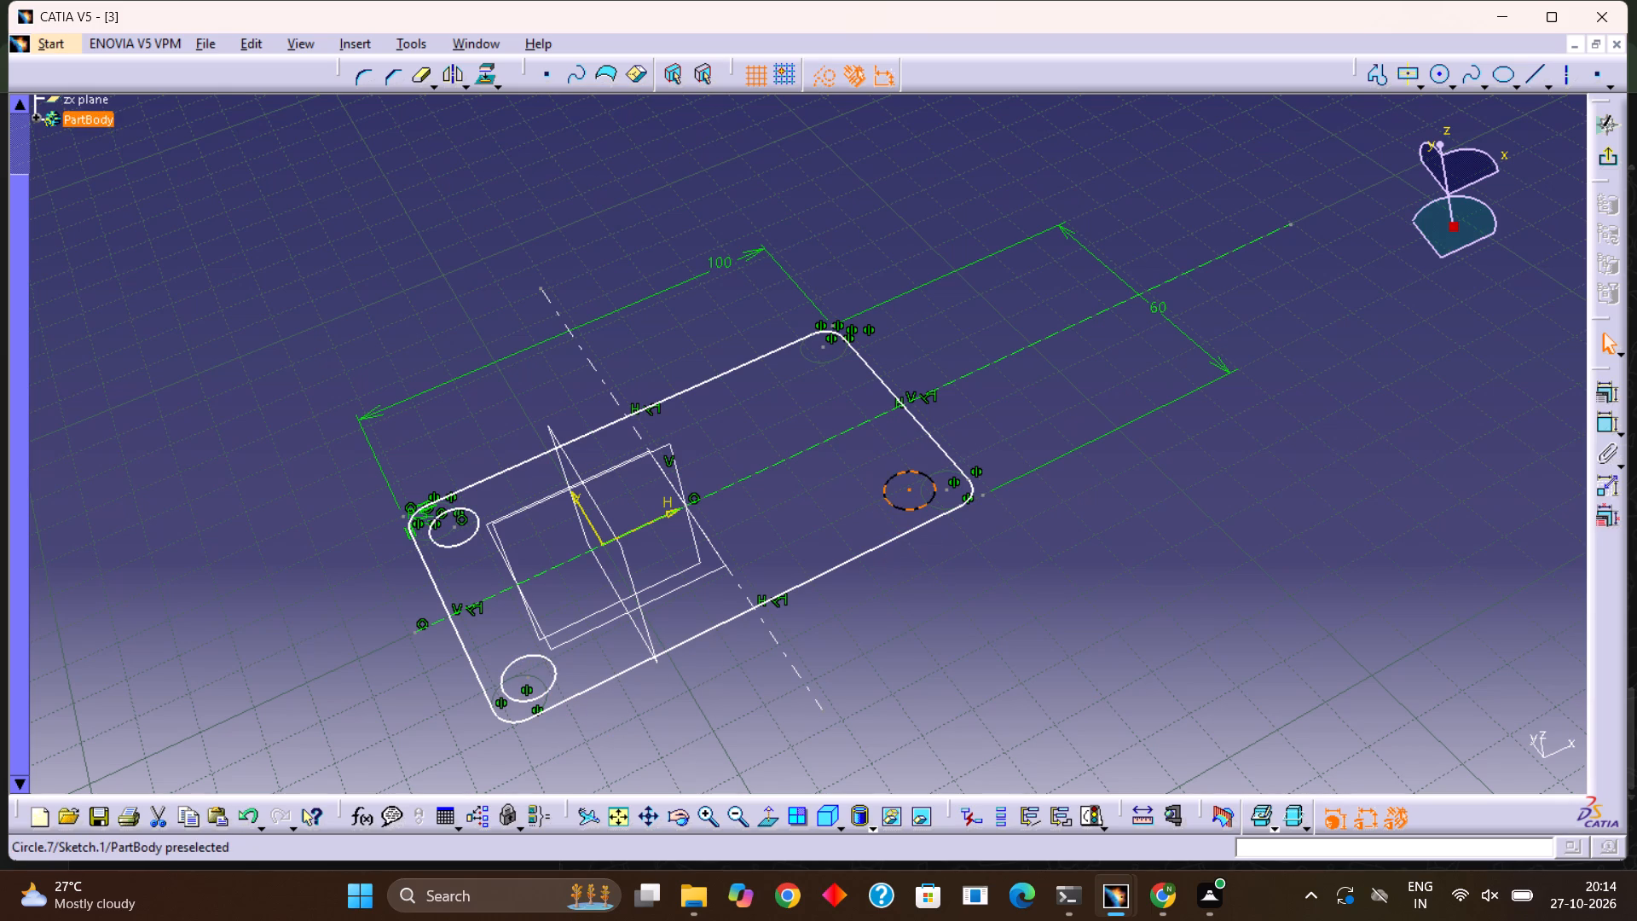
left_click_drag(930, 478, 934, 474)
left_click_drag(934, 474, 940, 472)
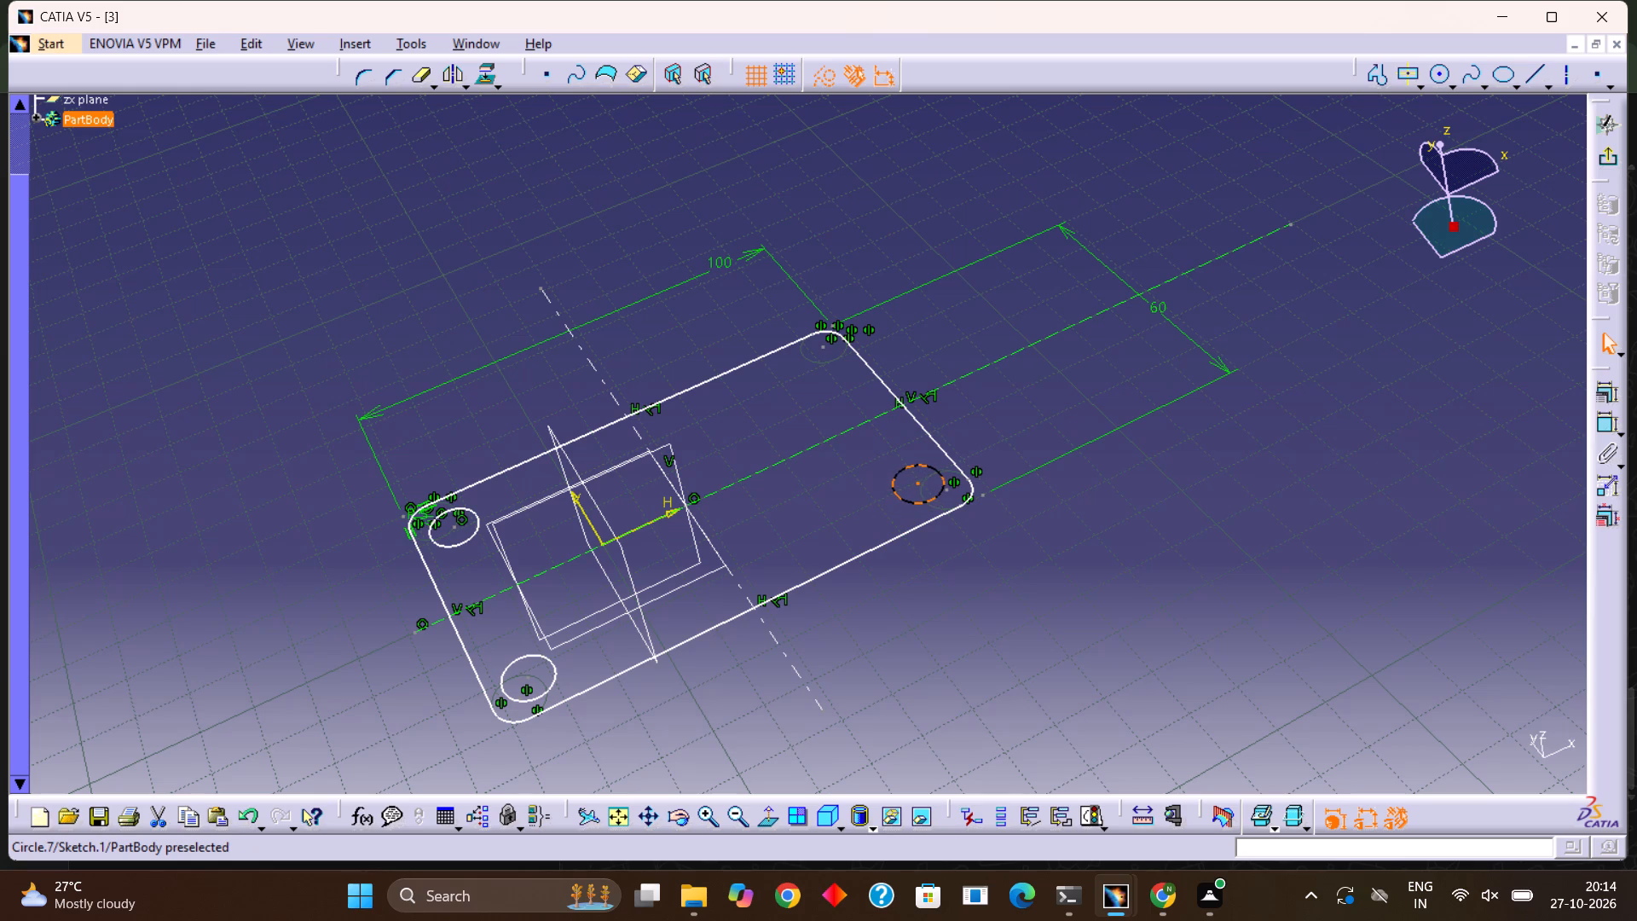
left_click(940, 476)
left_click(984, 444)
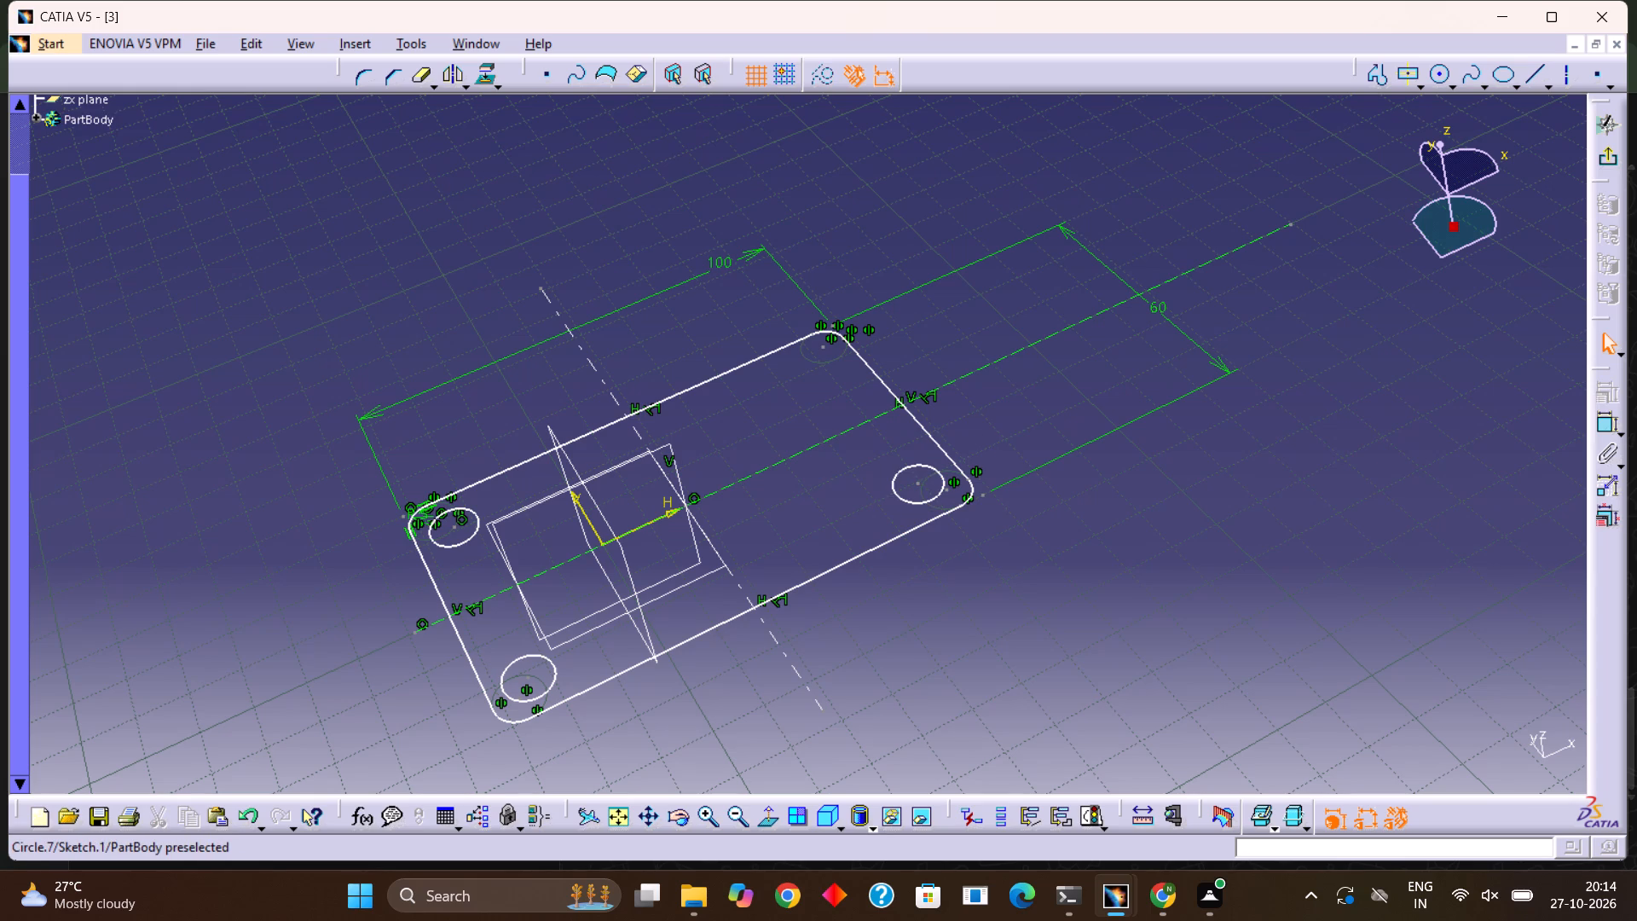
Copy the lower-right circle, paste it, and move the copy just inside the rectangle's rounded upper-right corner.
left_click(897, 497)
key("ctrl+c")
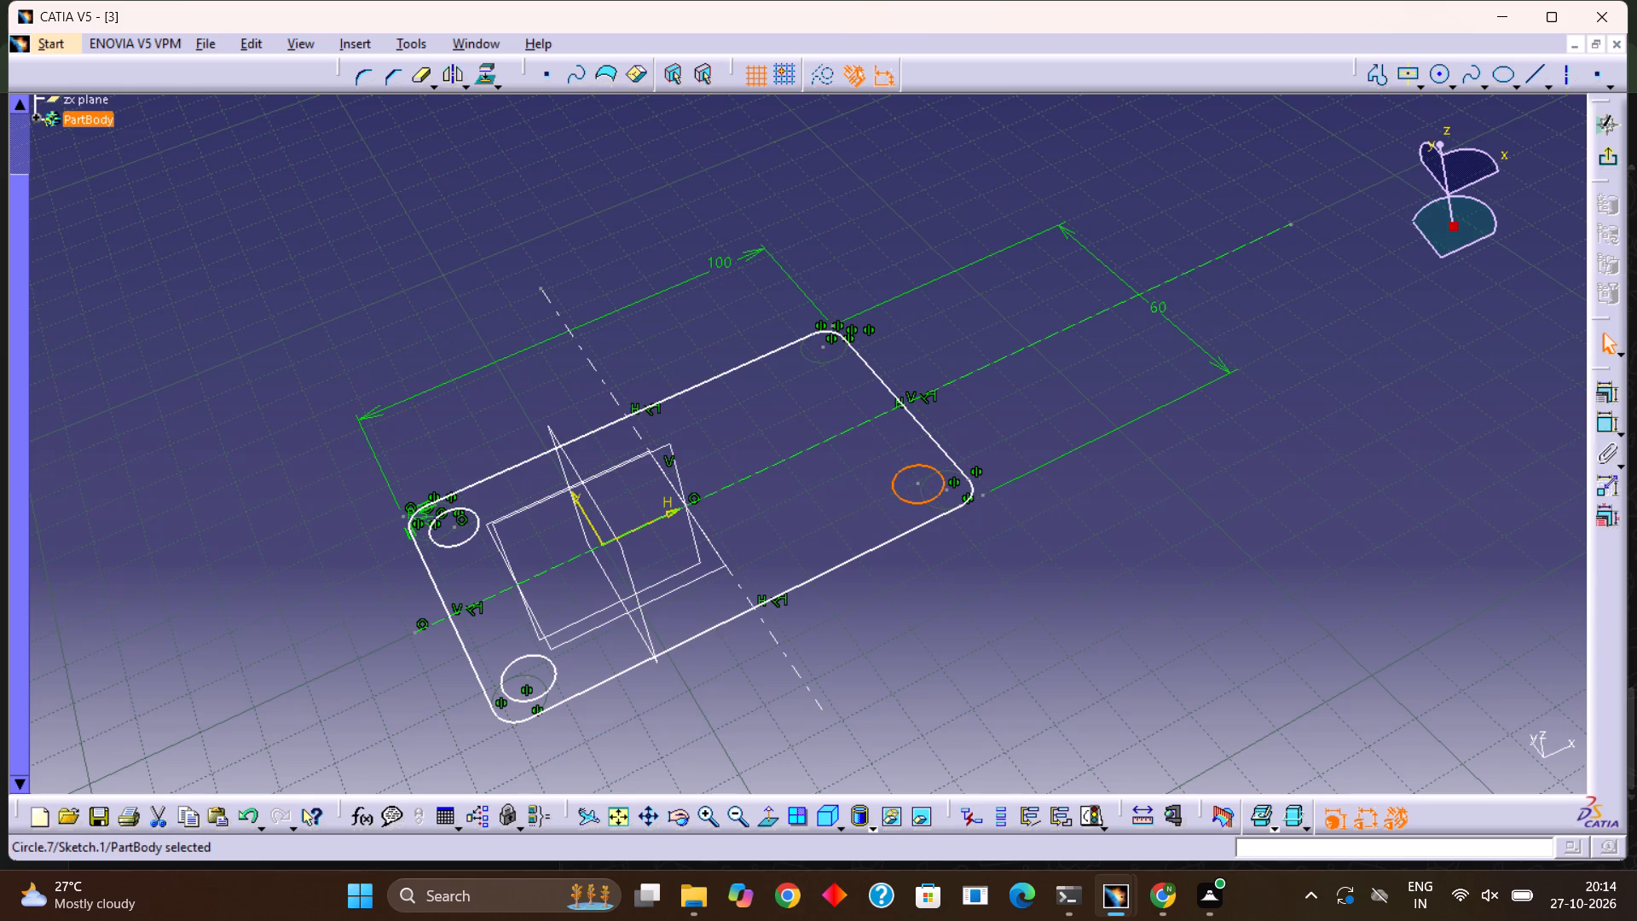
key("ctrl+v")
left_click_drag(900, 497, 799, 377)
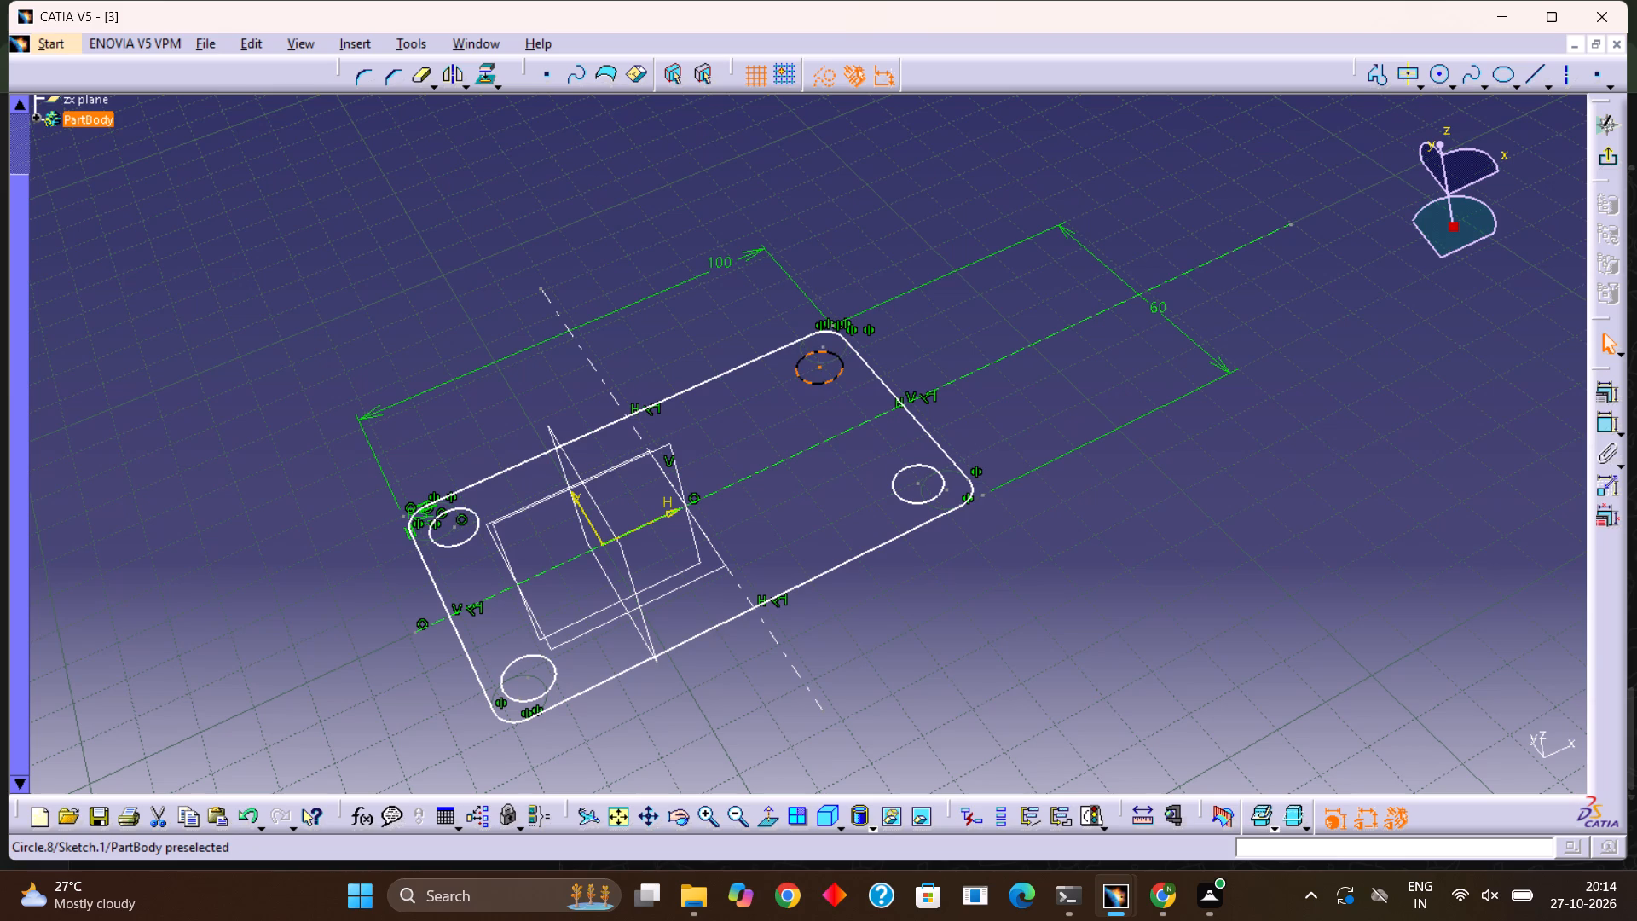
left_click_drag(799, 377, 799, 375)
left_click(800, 377)
left_click(1090, 417)
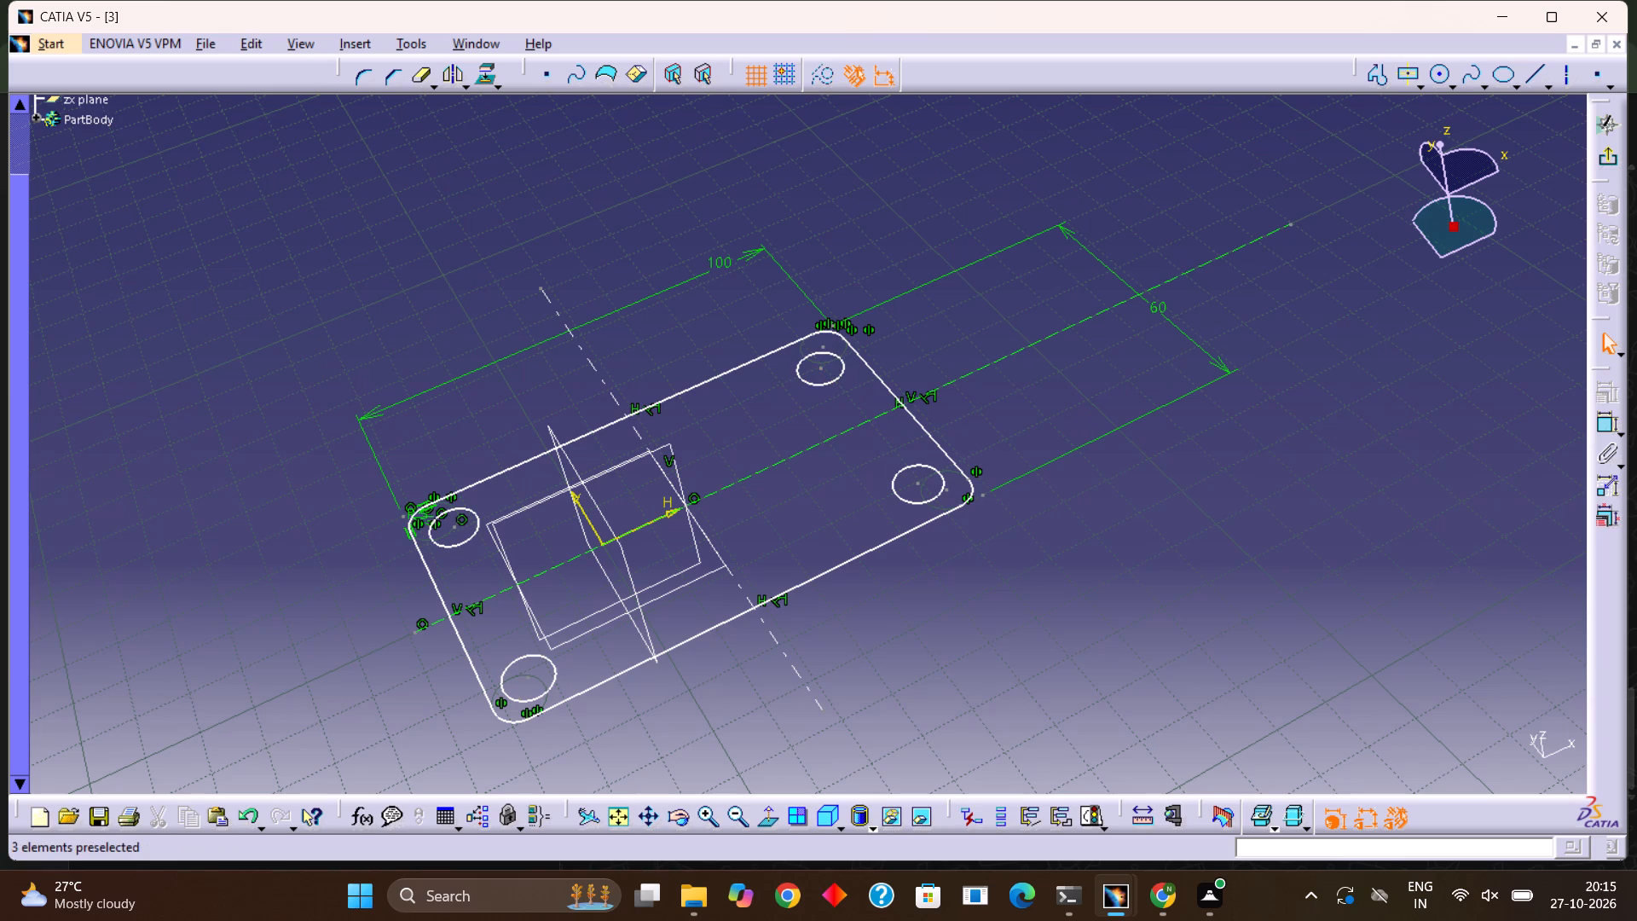
Exit the sketch and extrude the rounded rectangle with its corner circles as a 15 mm pad.
left_click(1603, 162)
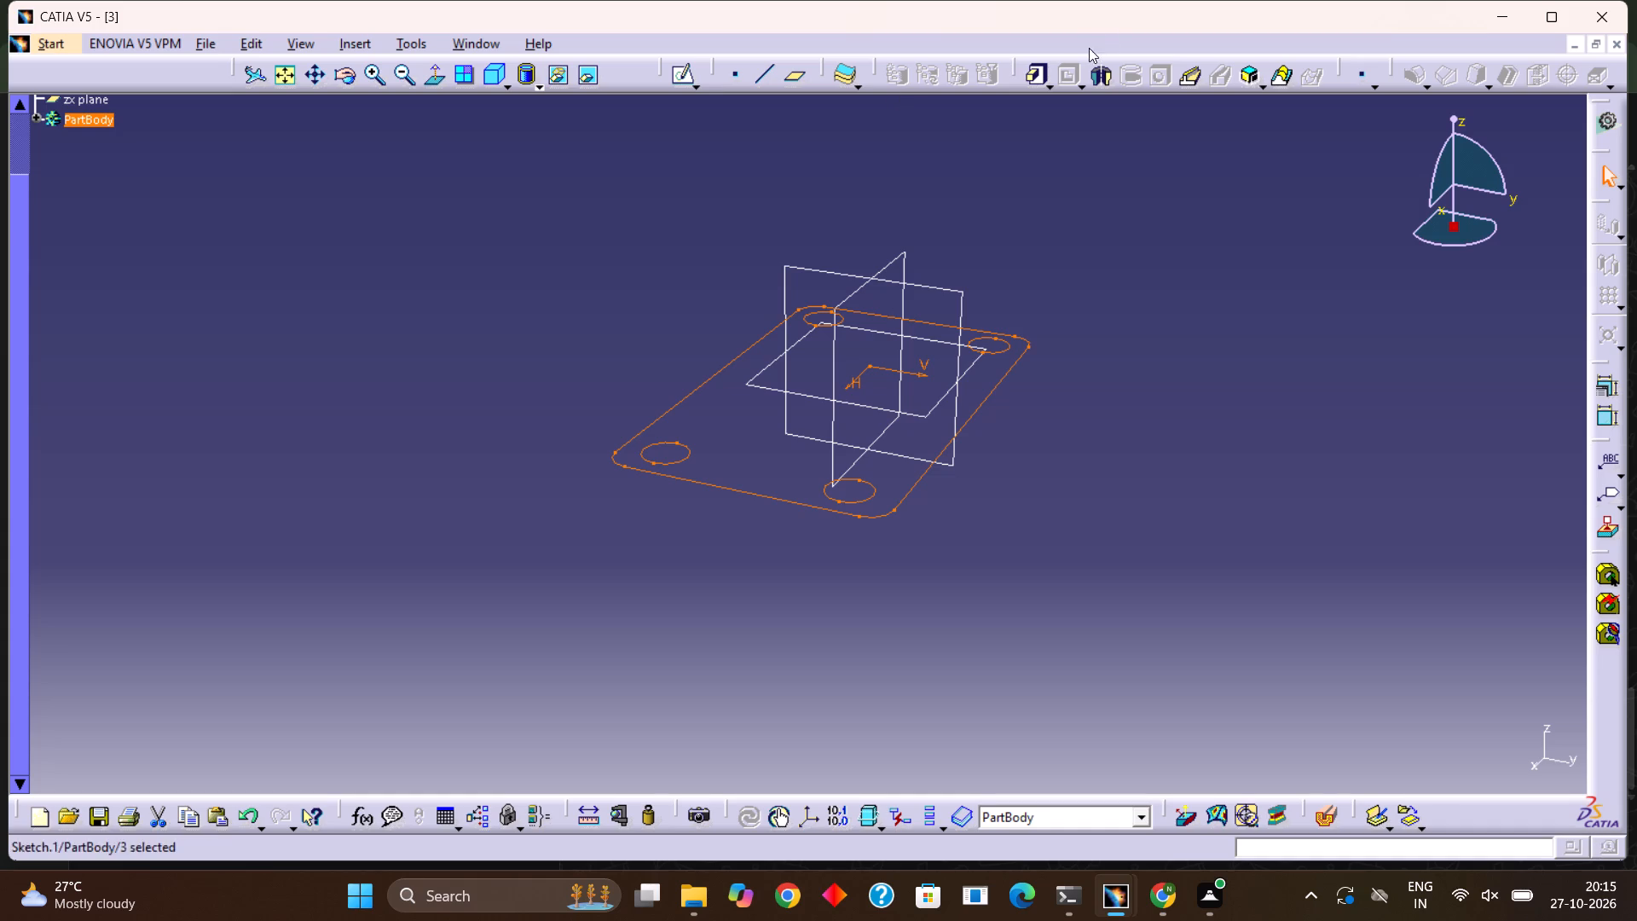
left_click(1040, 76)
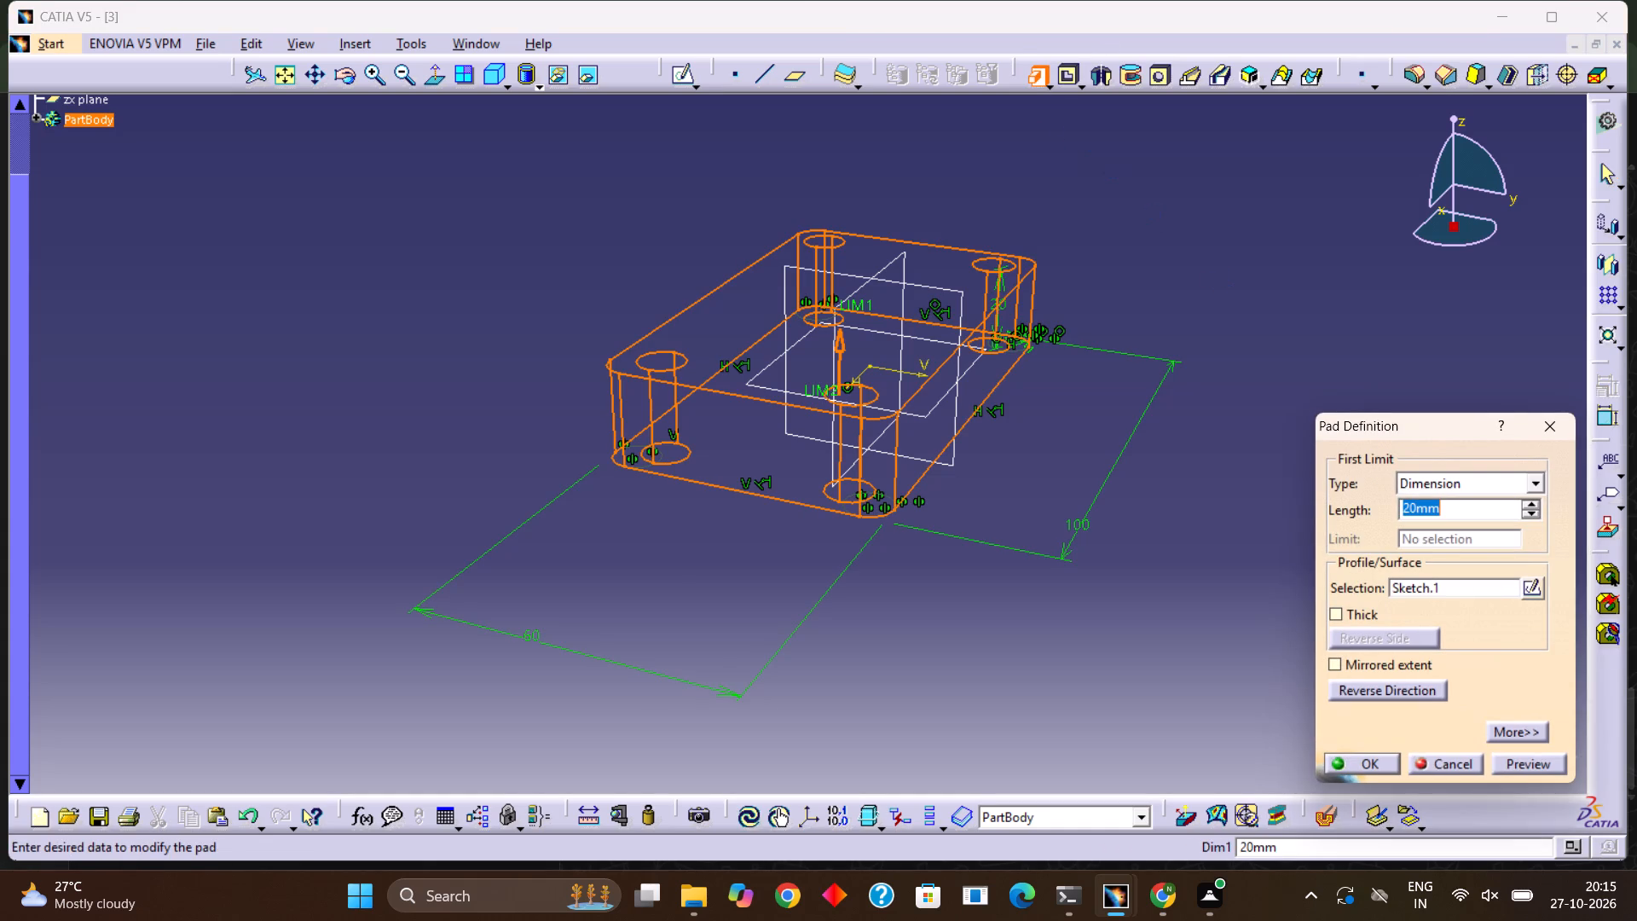
key("BackSpace")
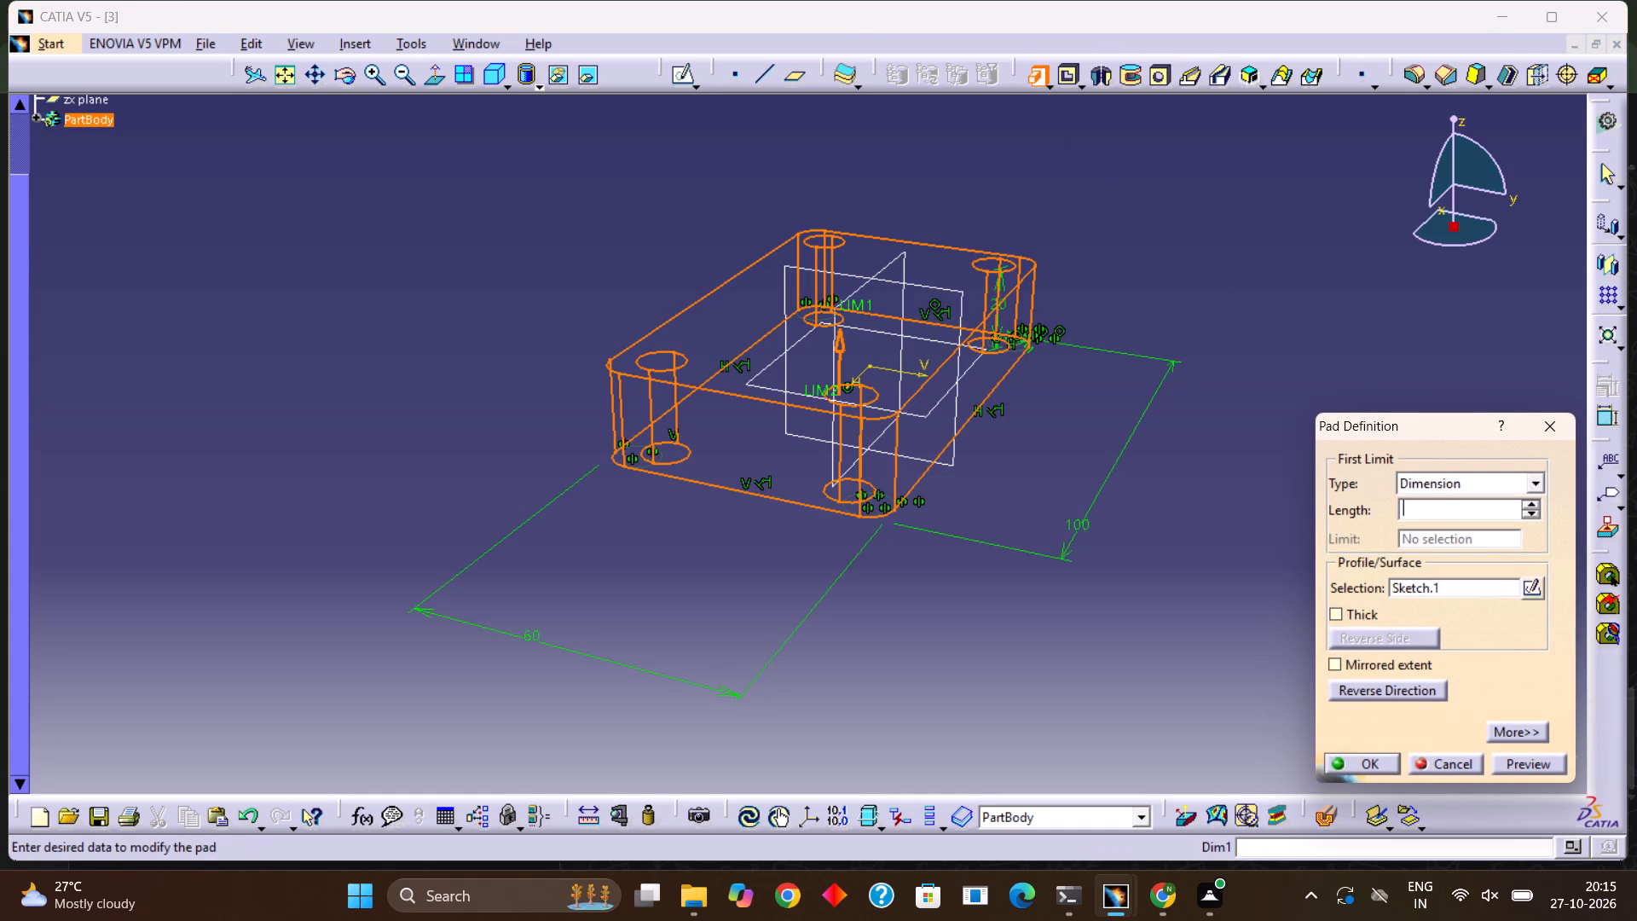
type("15")
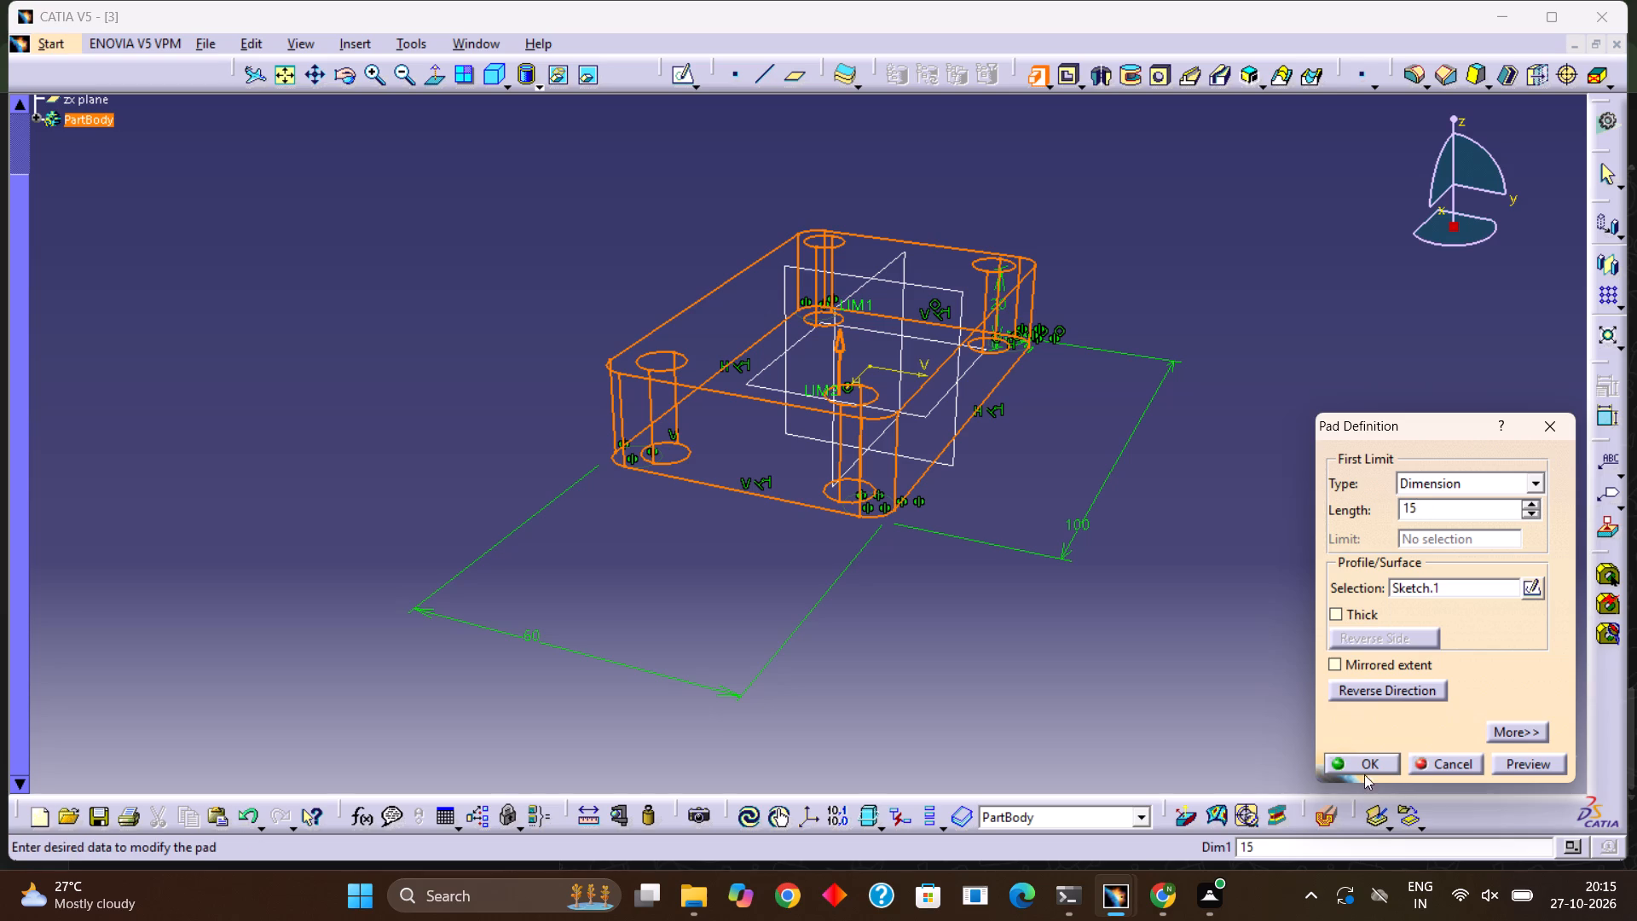
left_click(1363, 763)
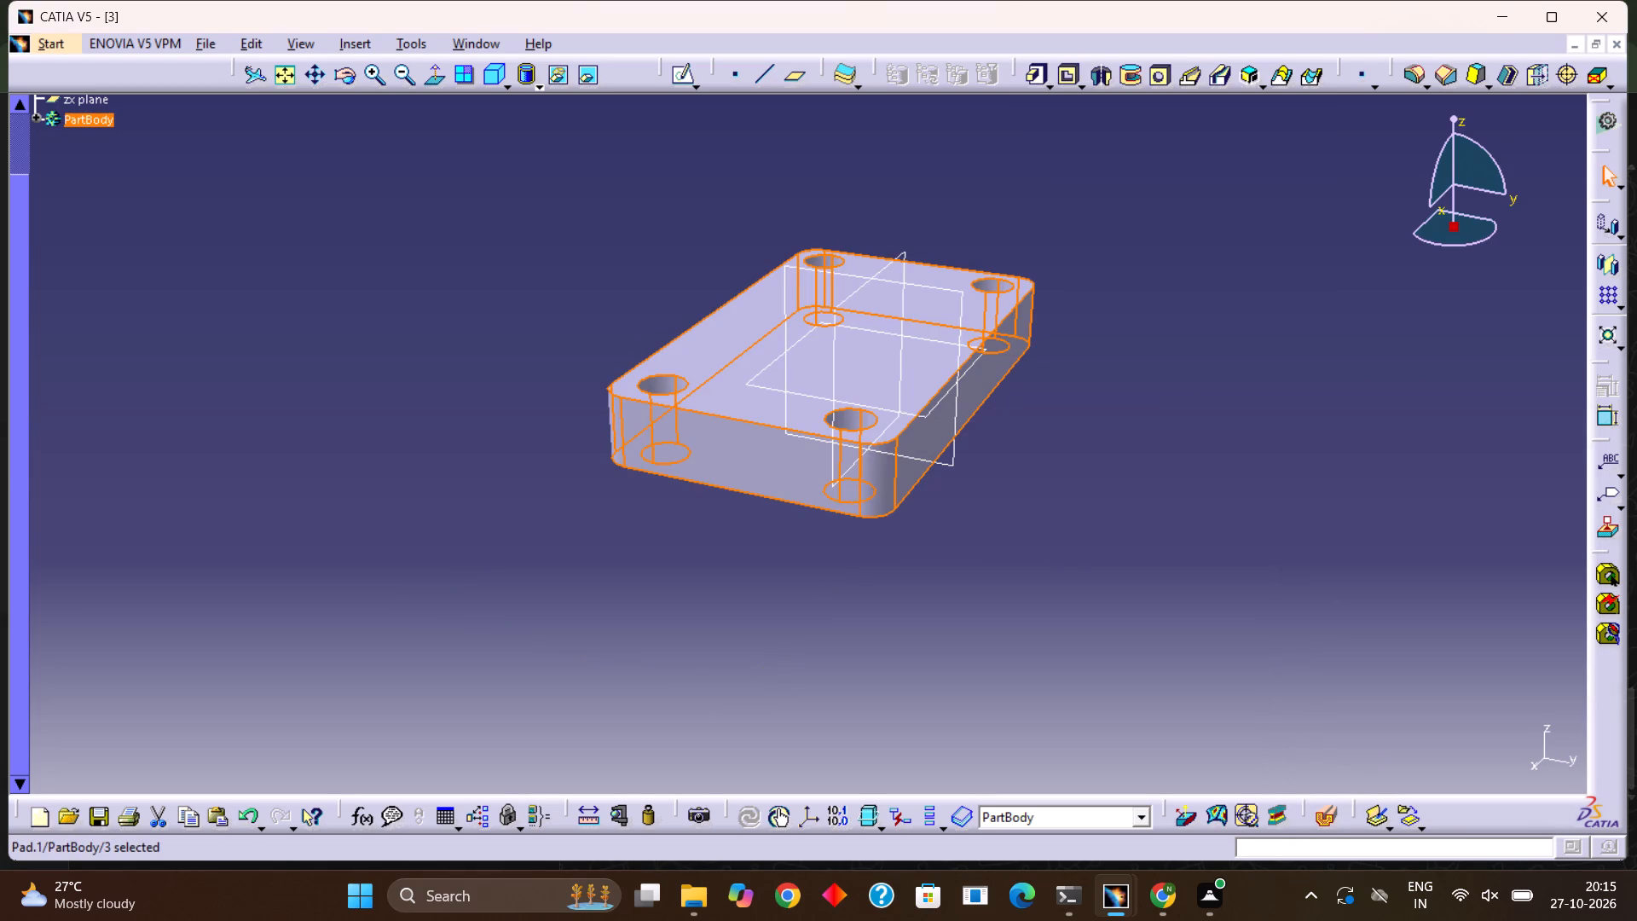
left_click(1169, 603)
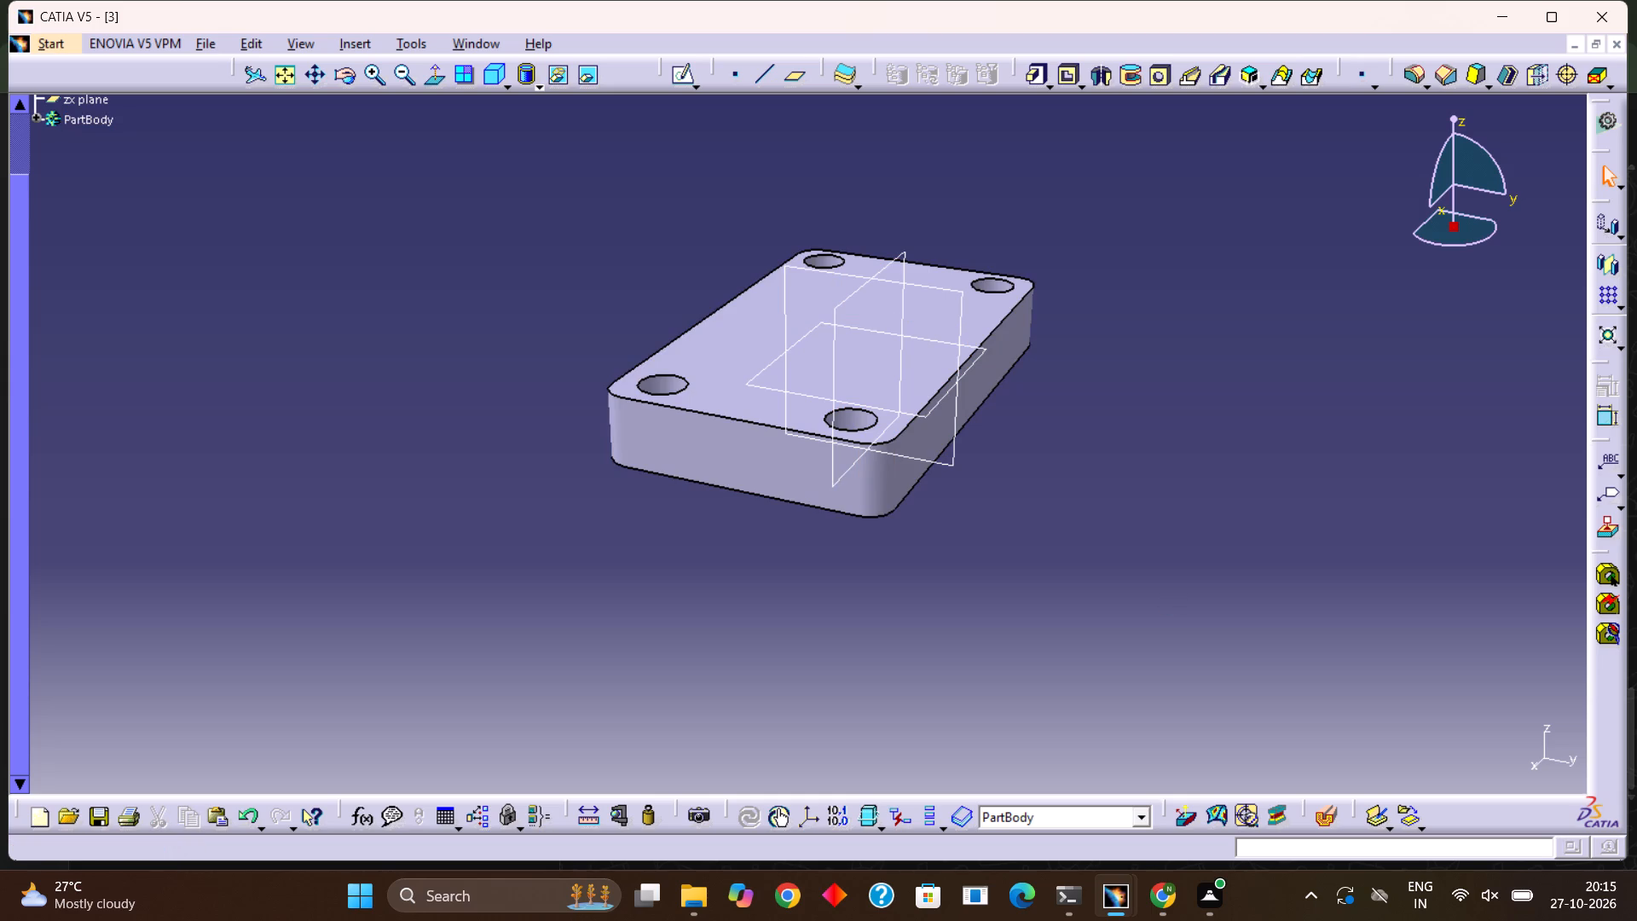
Start a sketch on the pad's top face and draw a circle about 31 mm in diameter, centred on the horizontal axis just left of the origin.
middle_click_drag(919, 430, 883, 576)
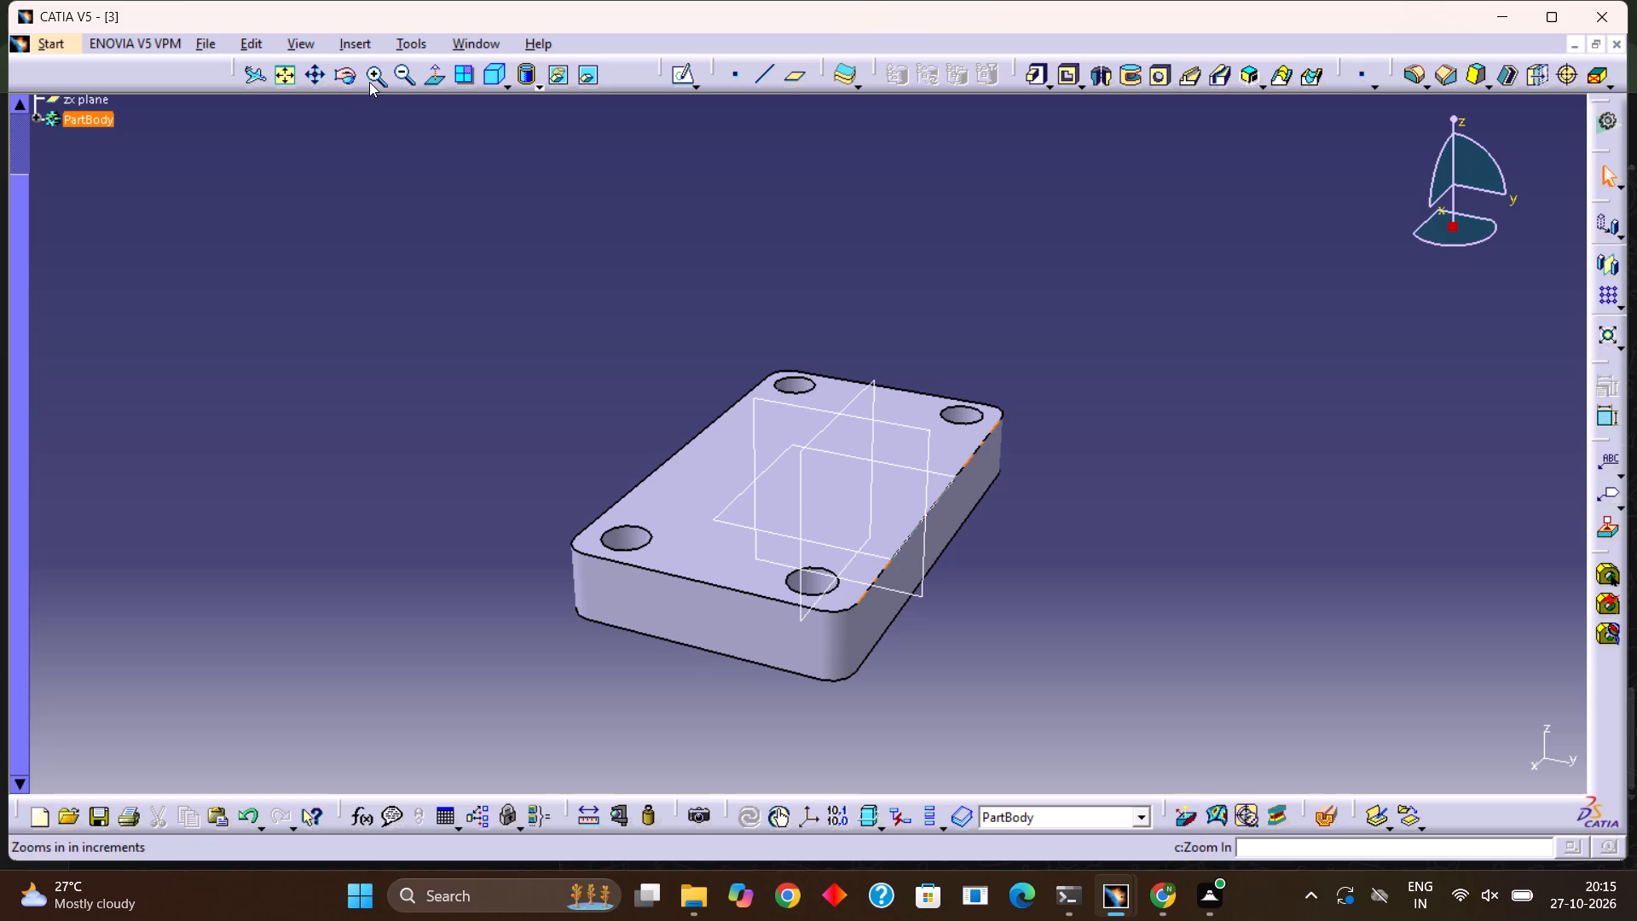
left_click(687, 75)
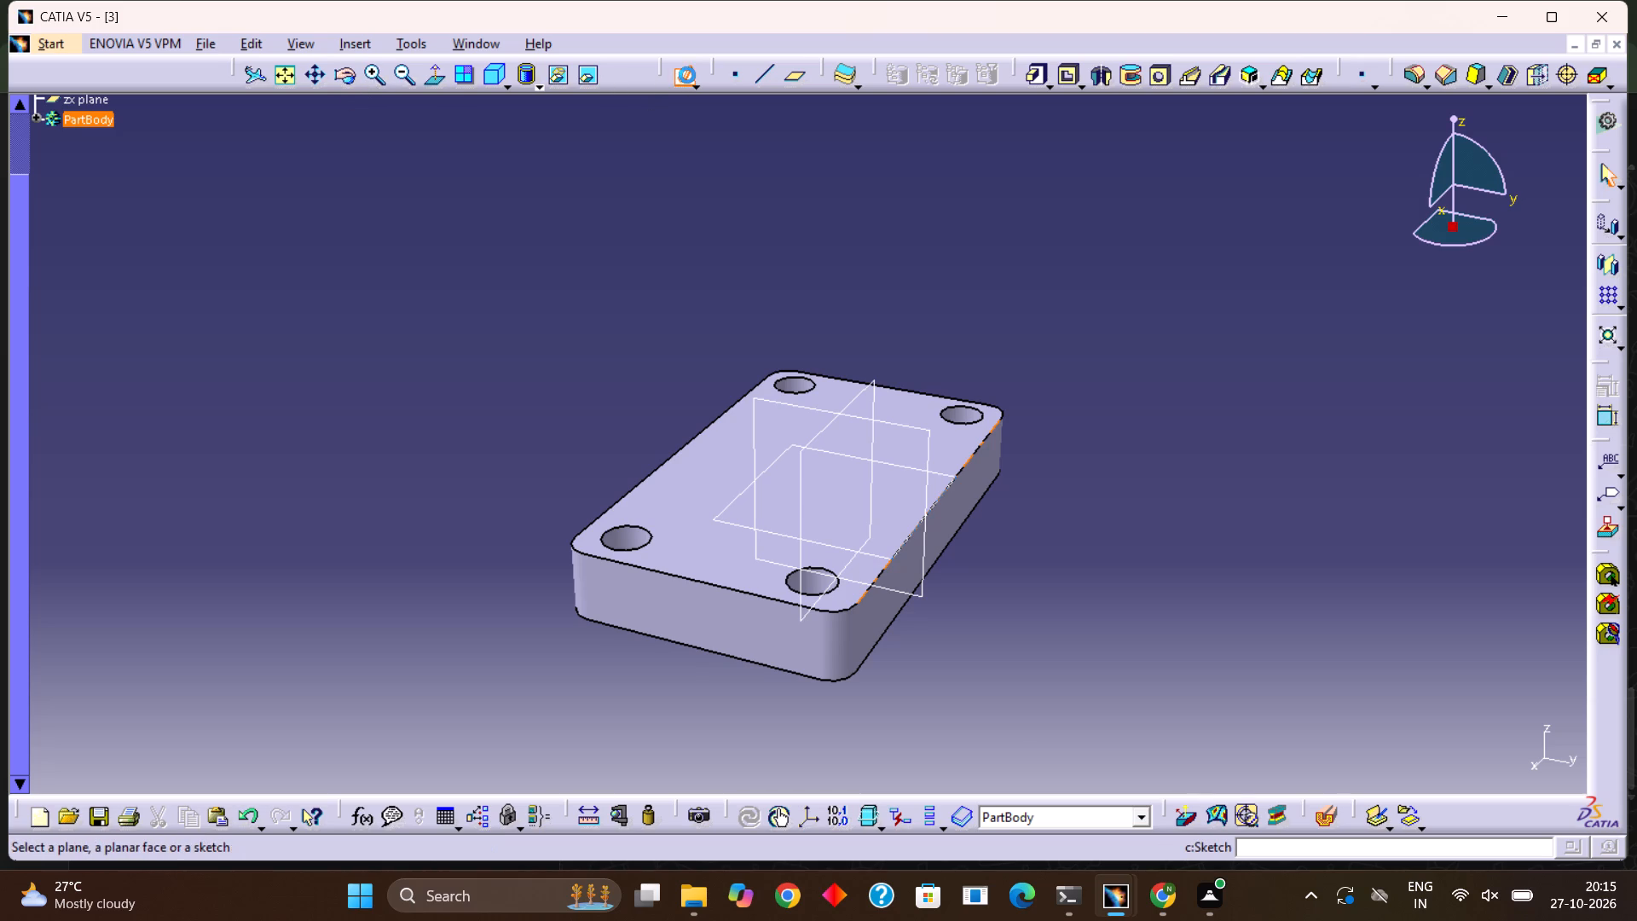
left_click(680, 489)
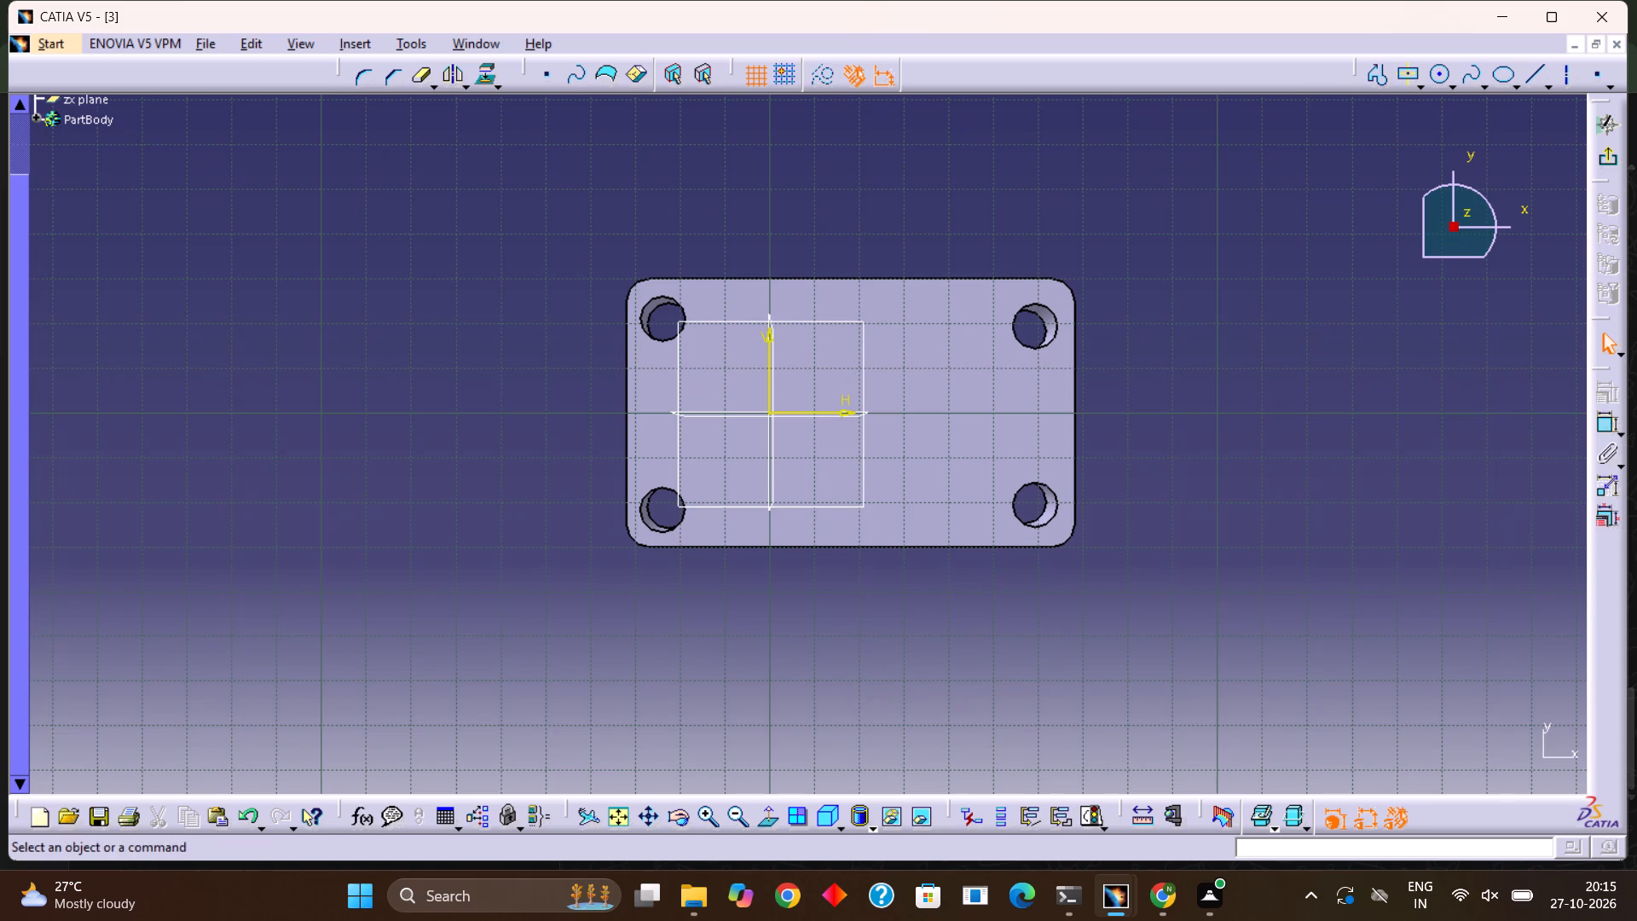
left_click(1443, 72)
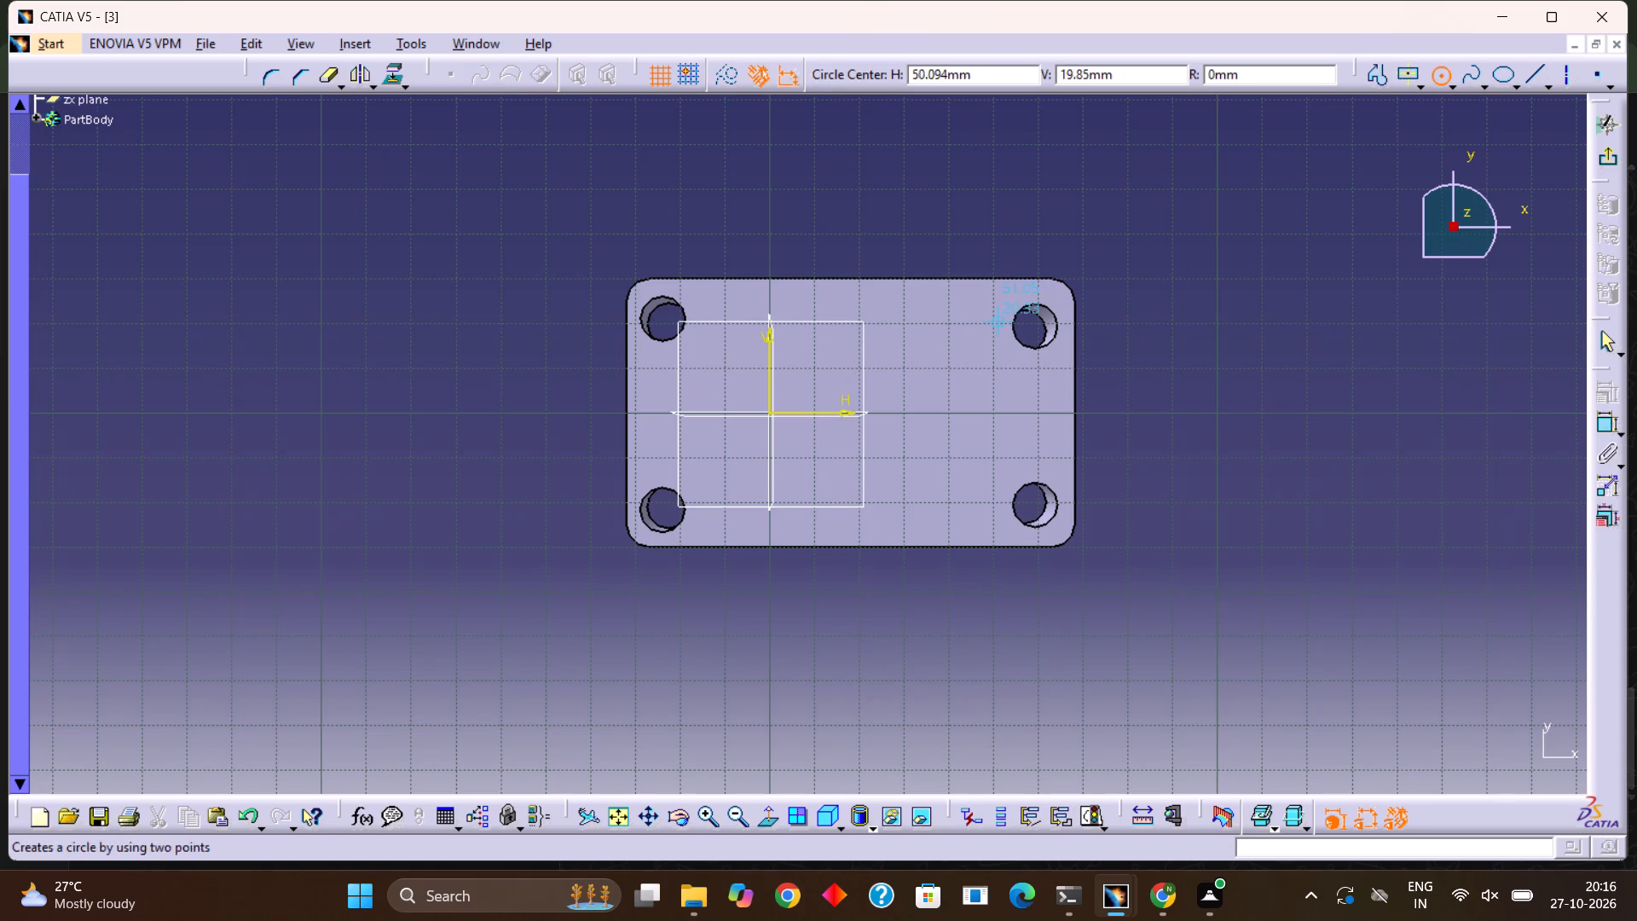
left_click(751, 412)
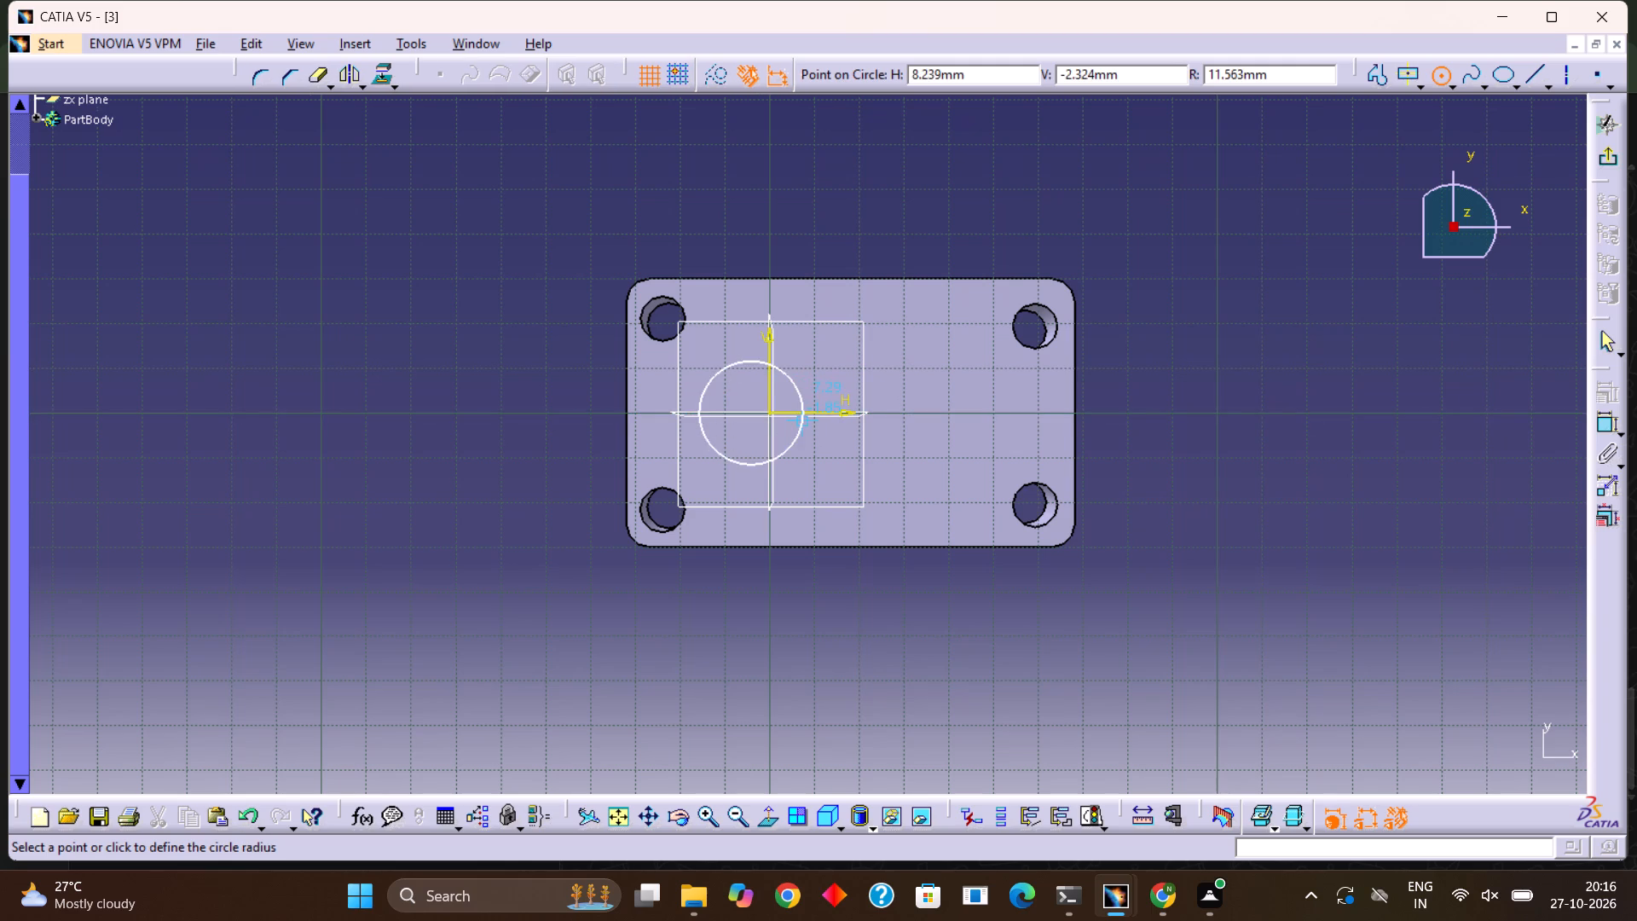
left_click(820, 427)
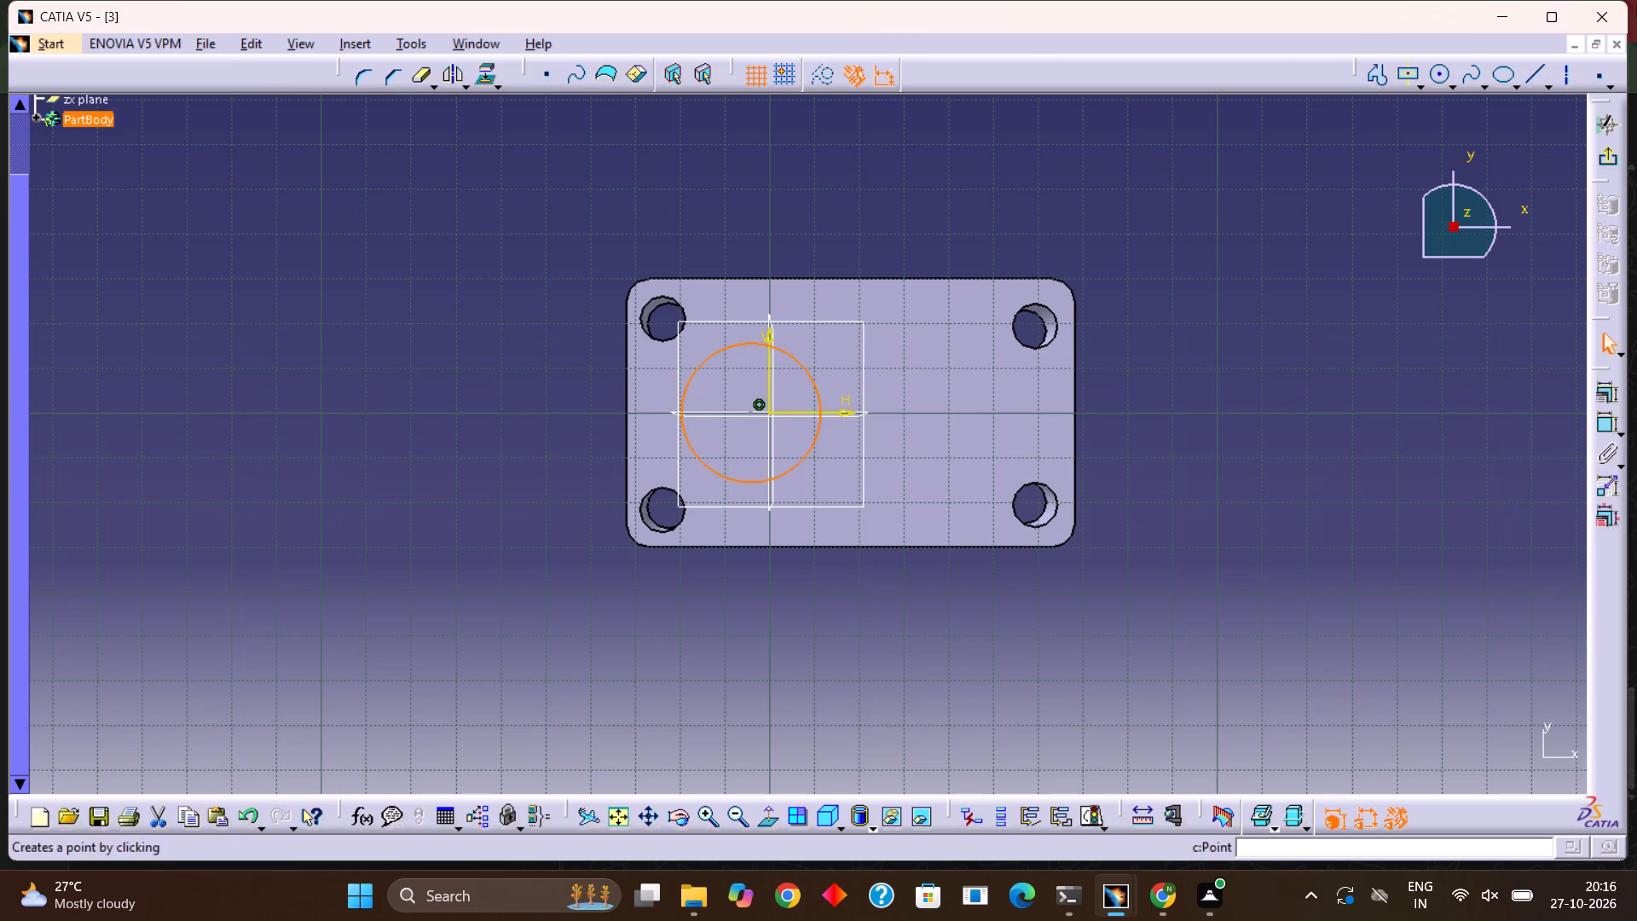
Dimension the new circle's diameter and set it to 40 mm.
left_click(1605, 424)
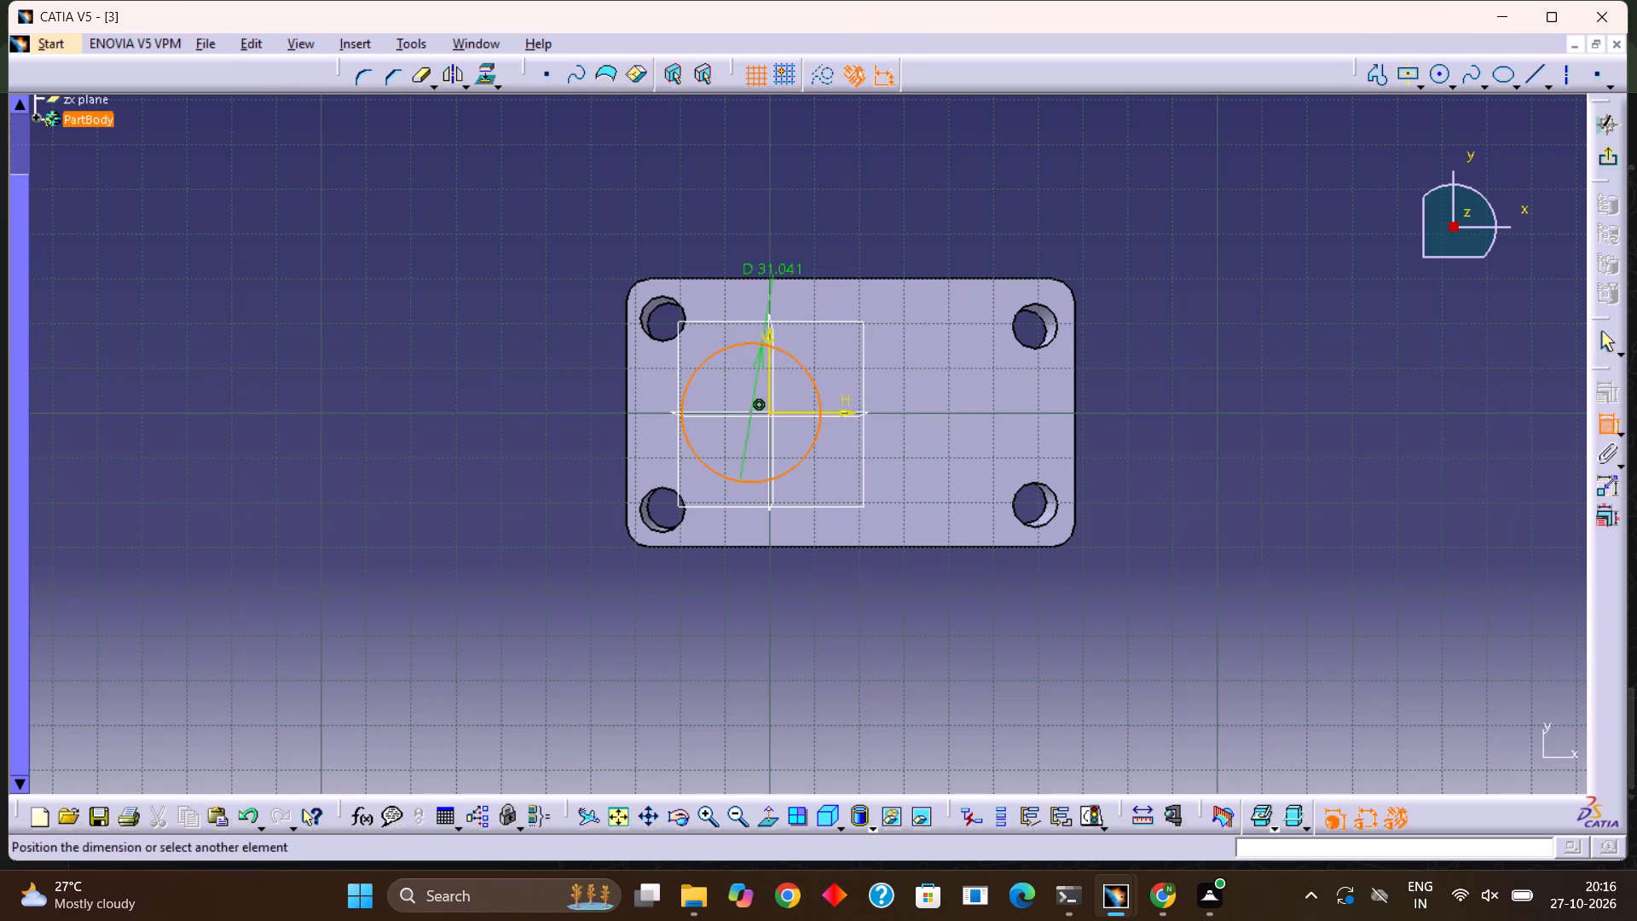
double_click(836, 206)
double_click(840, 199)
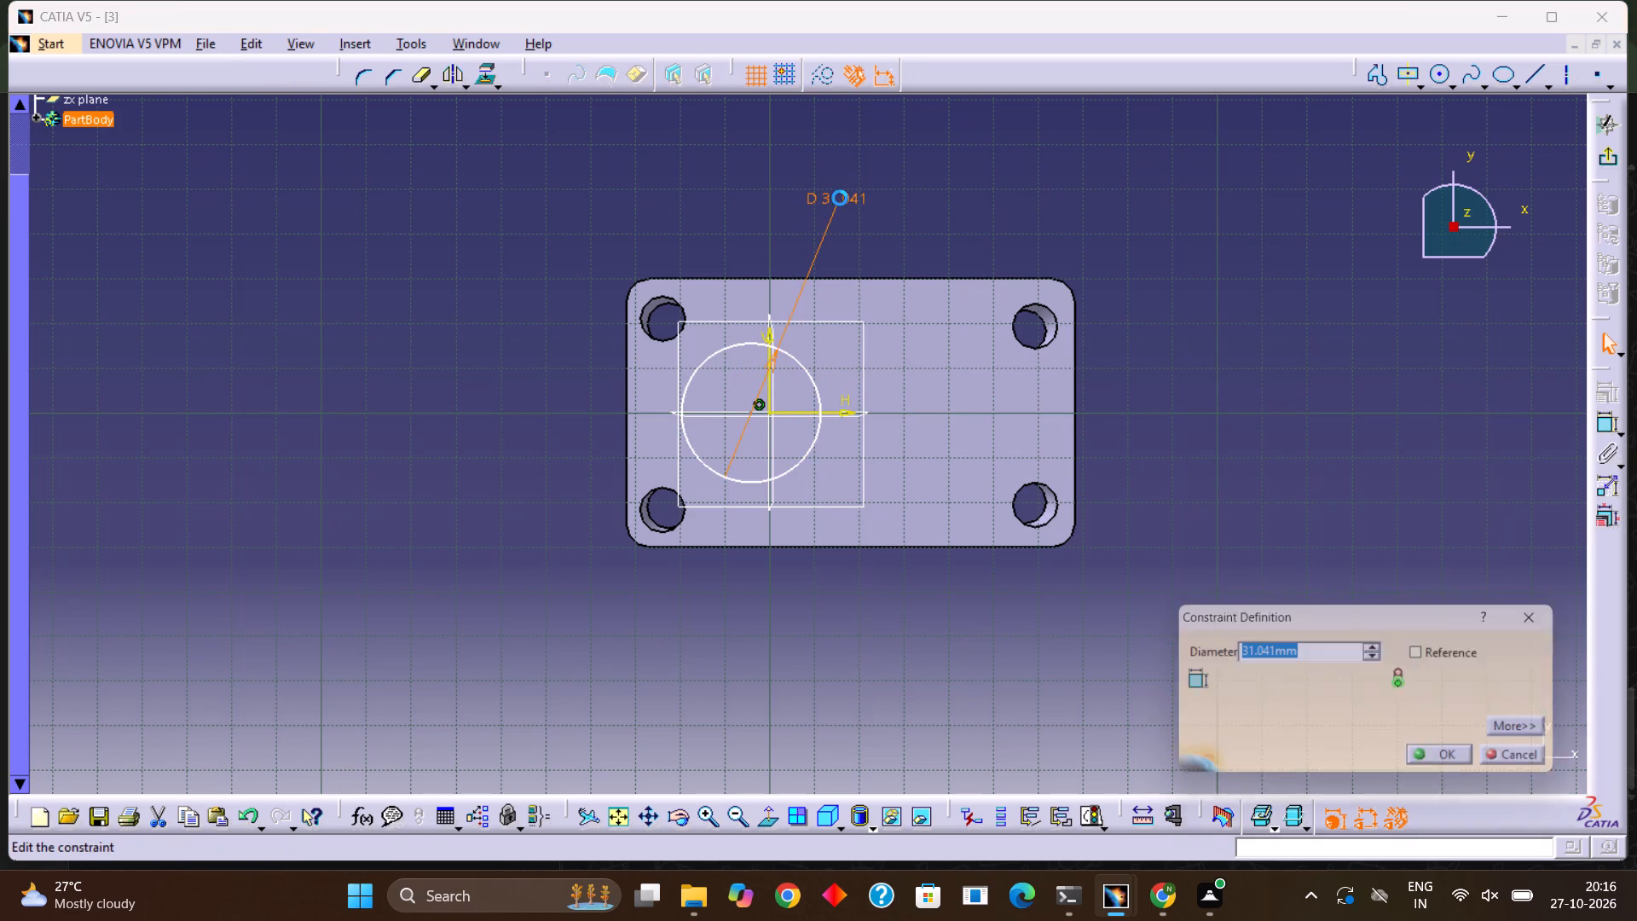
key("BackSpace")
type("40")
key("Return")
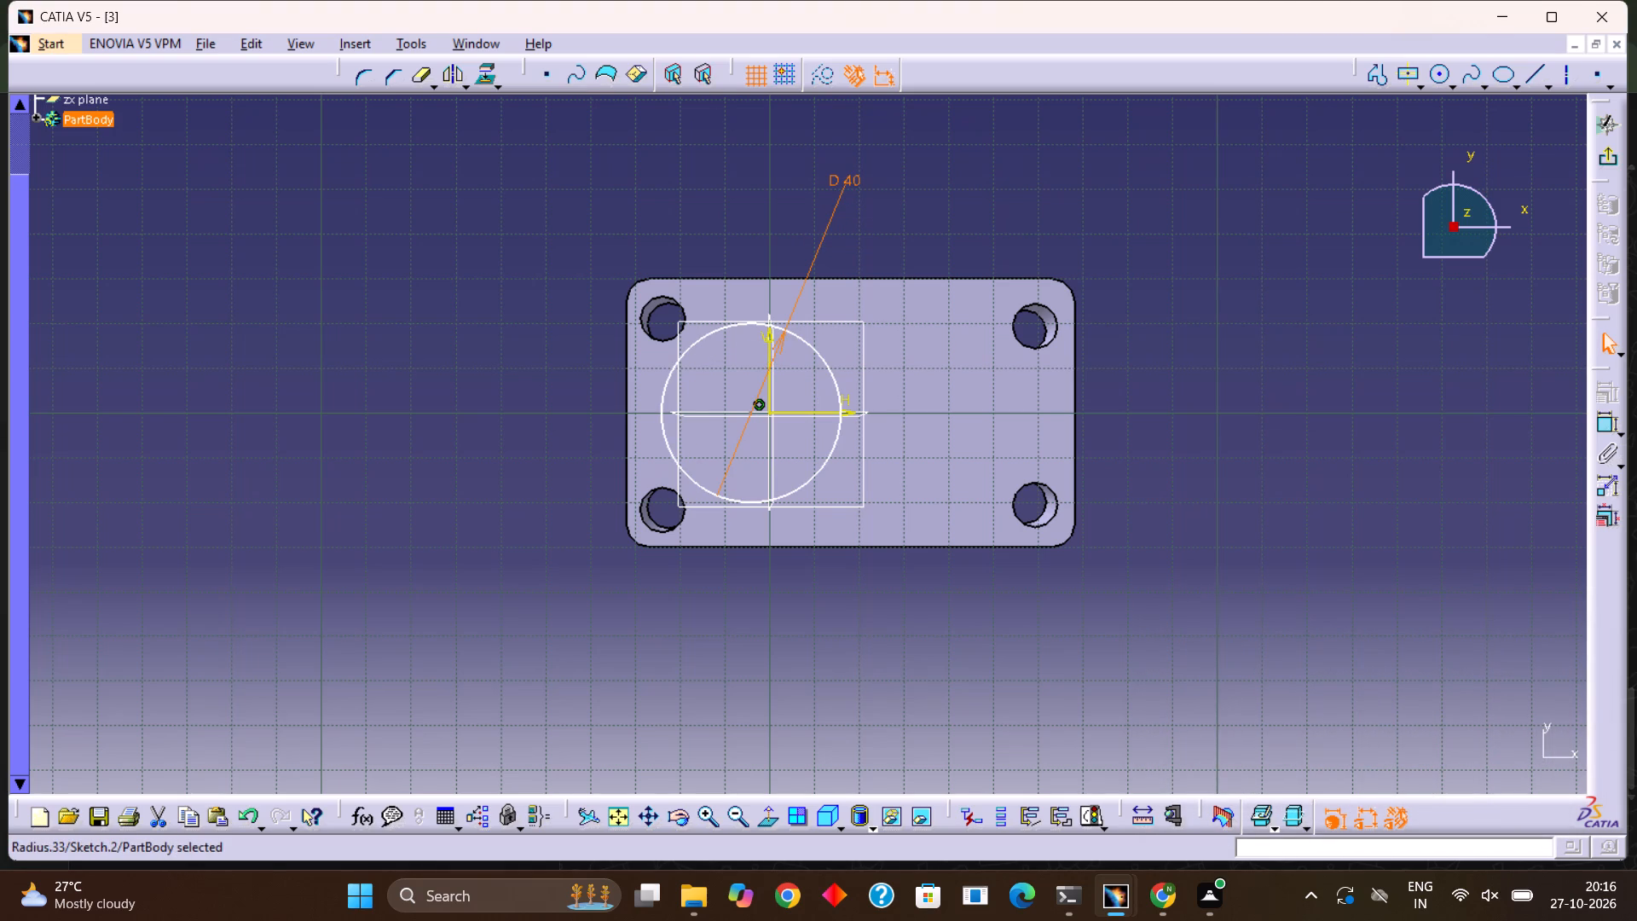
Move the 40 mm circle along the horizontal axis so its centre lies just right of the origin.
left_click_drag(837, 437, 850, 434)
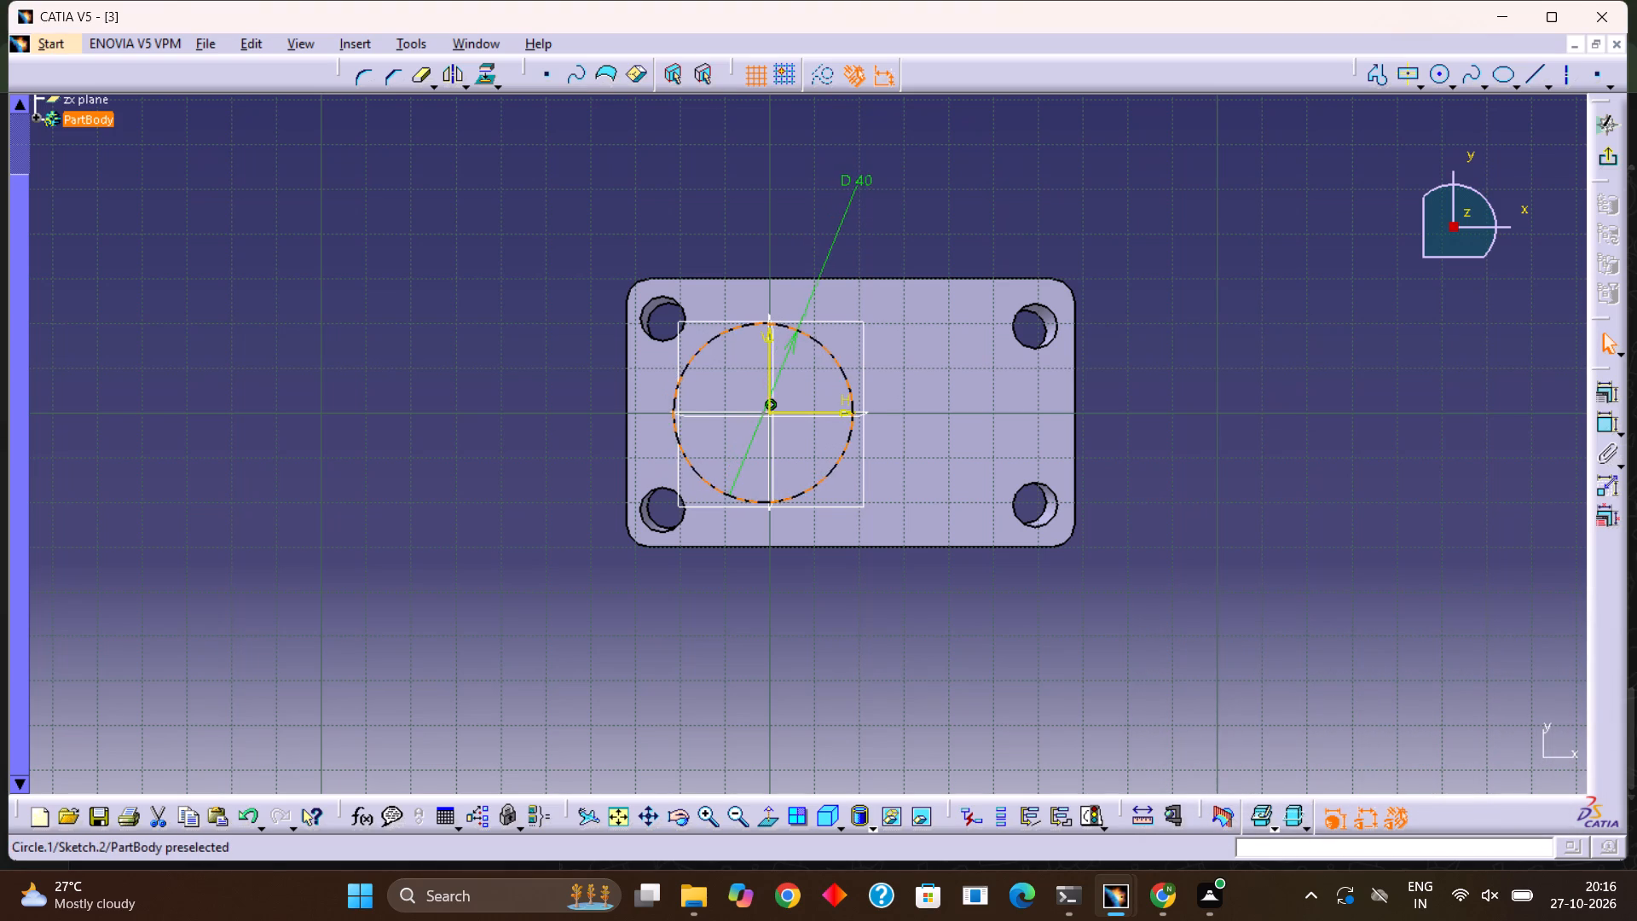
left_click_drag(850, 434, 871, 432)
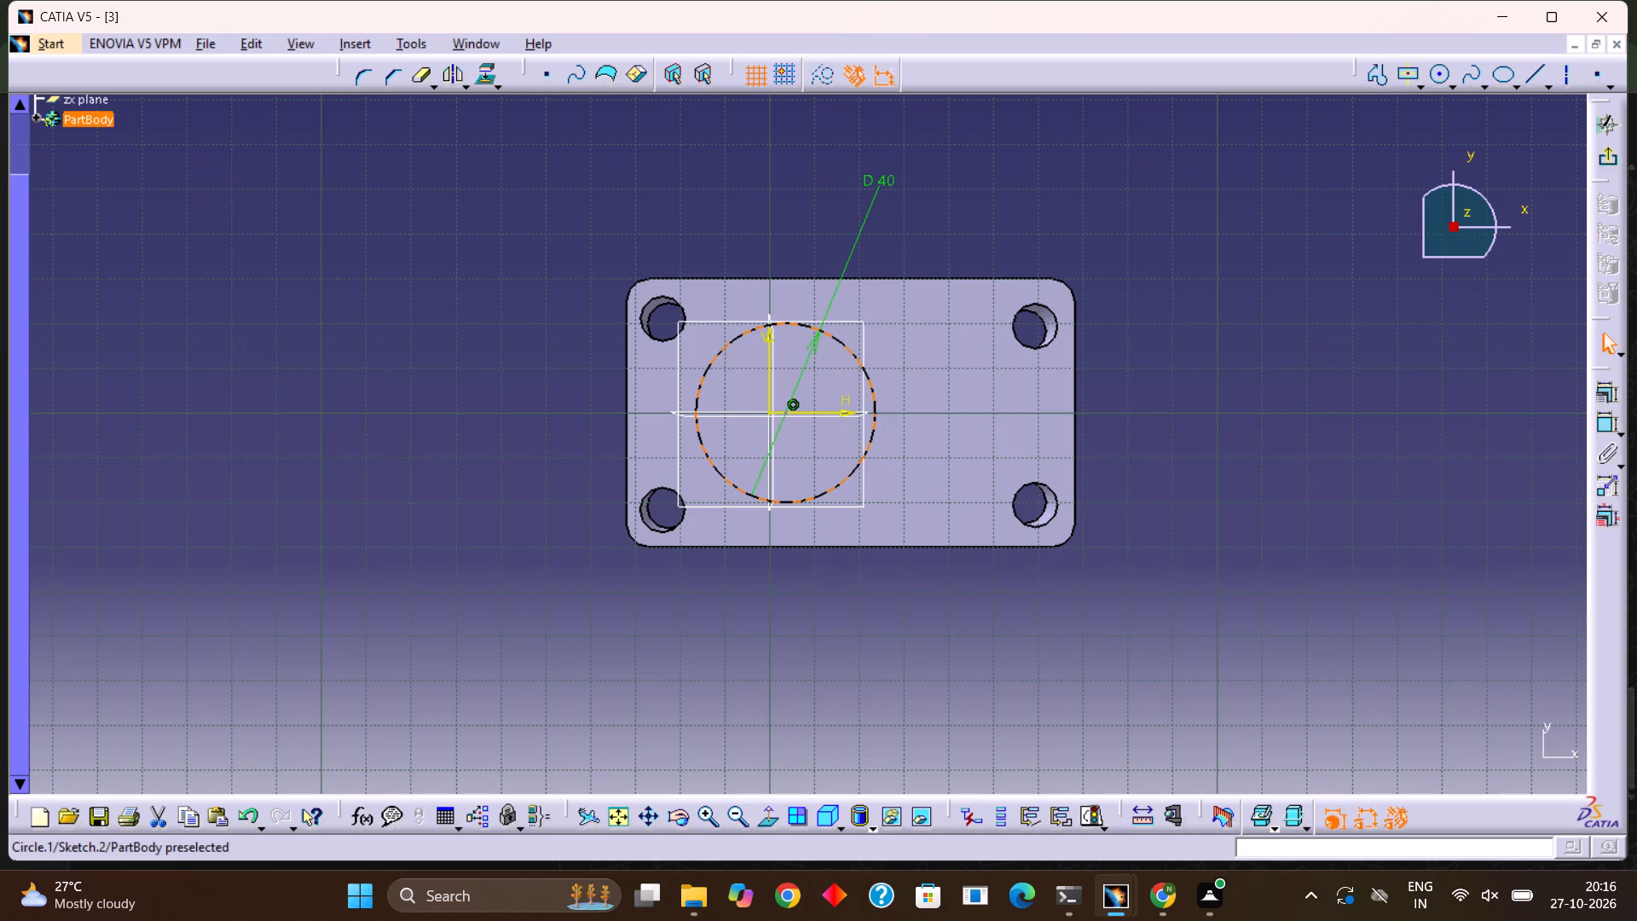
left_click(837, 440)
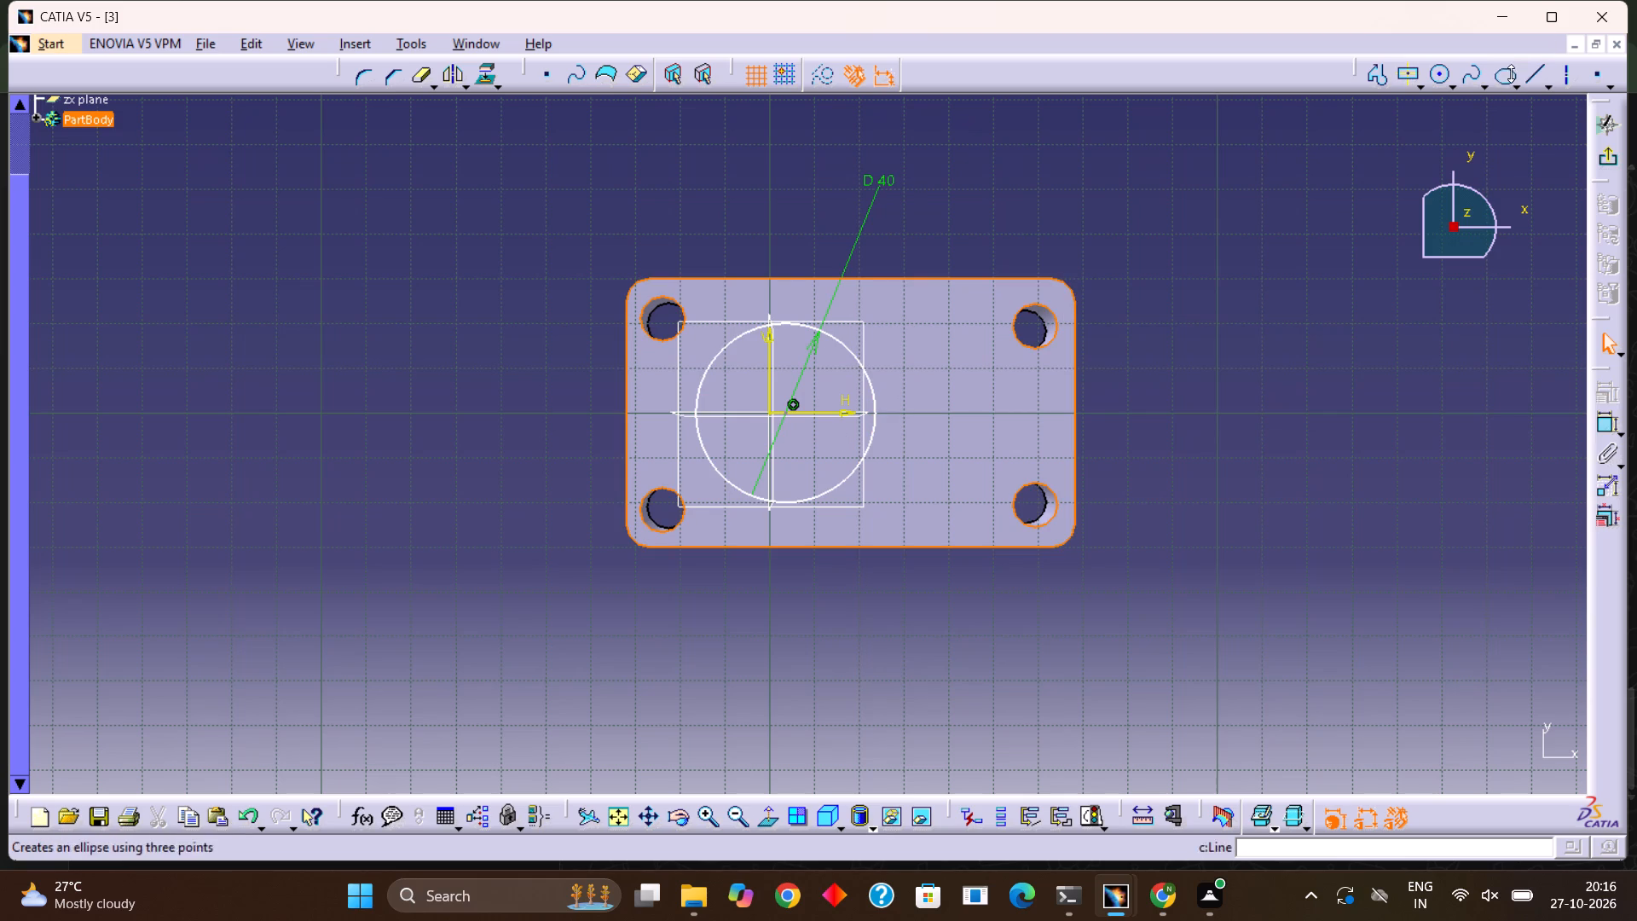
Draw a circle about 27 mm in diameter inside the 40 mm circle, centred on the horizontal axis just right of the origin.
left_click(1450, 76)
left_click(1468, 103)
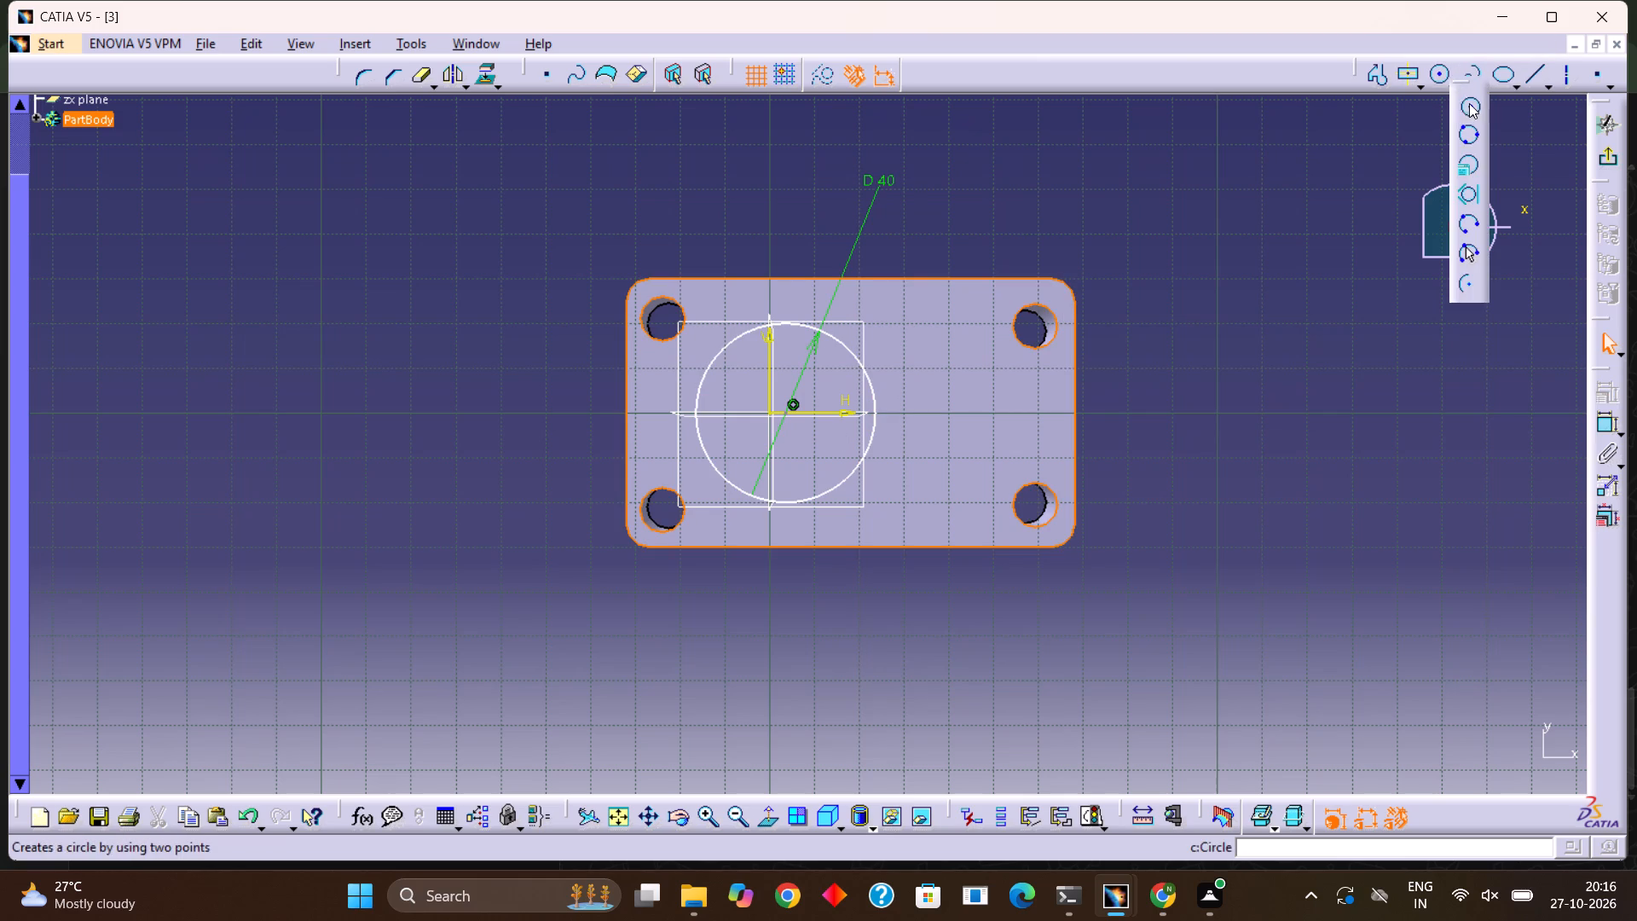
left_click(780, 414)
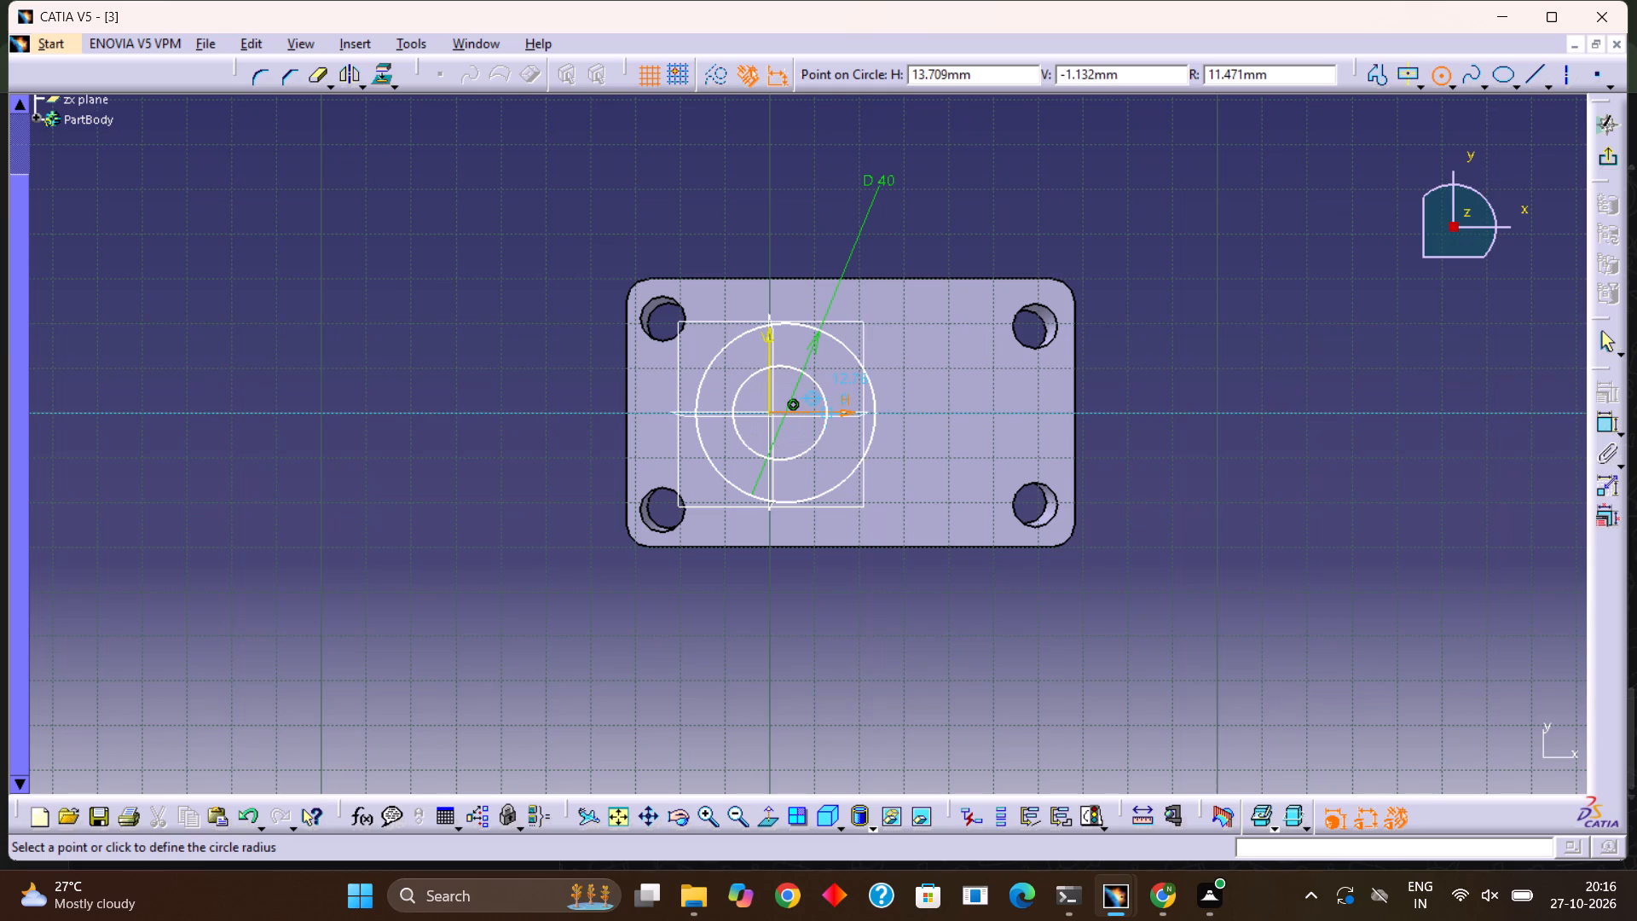
left_click(843, 420)
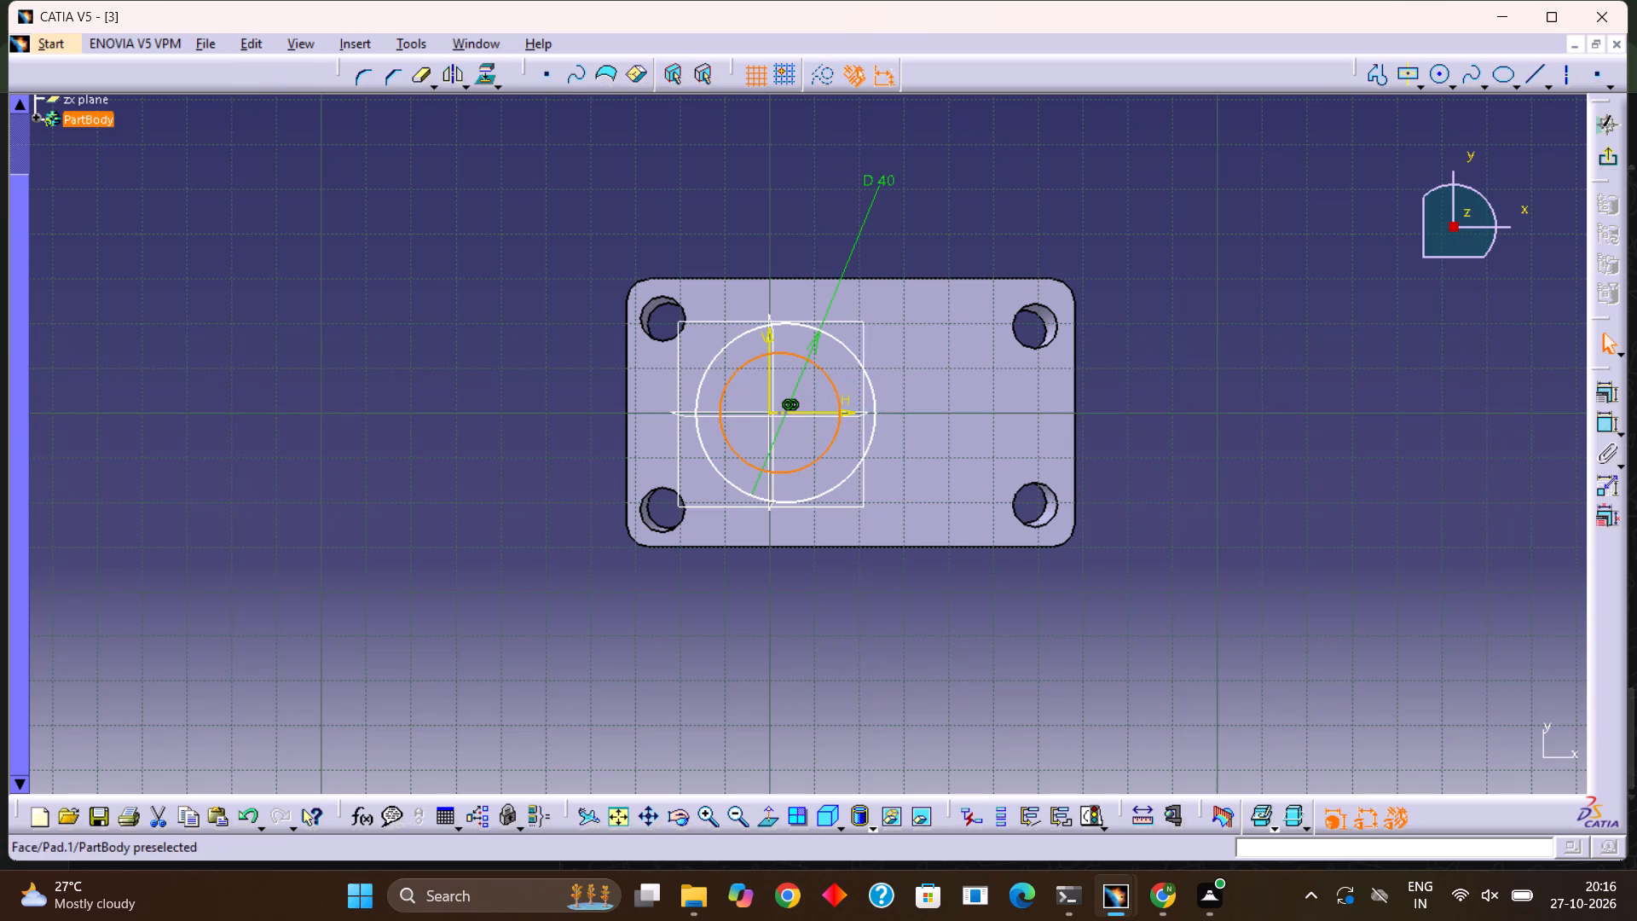
left_click(917, 445)
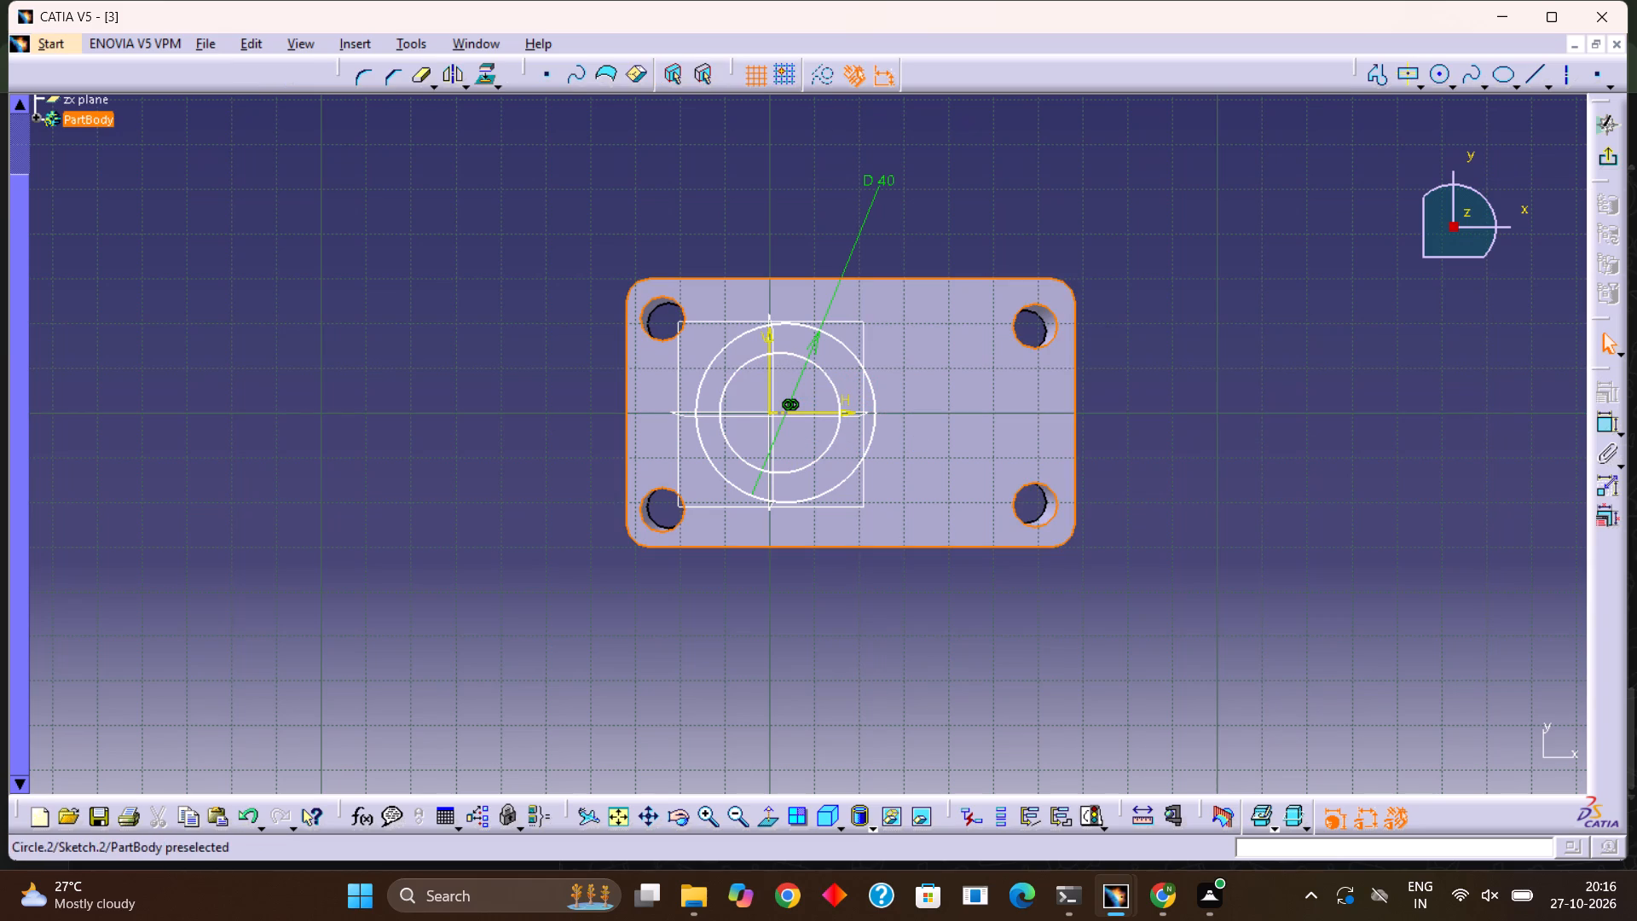
left_click(836, 431)
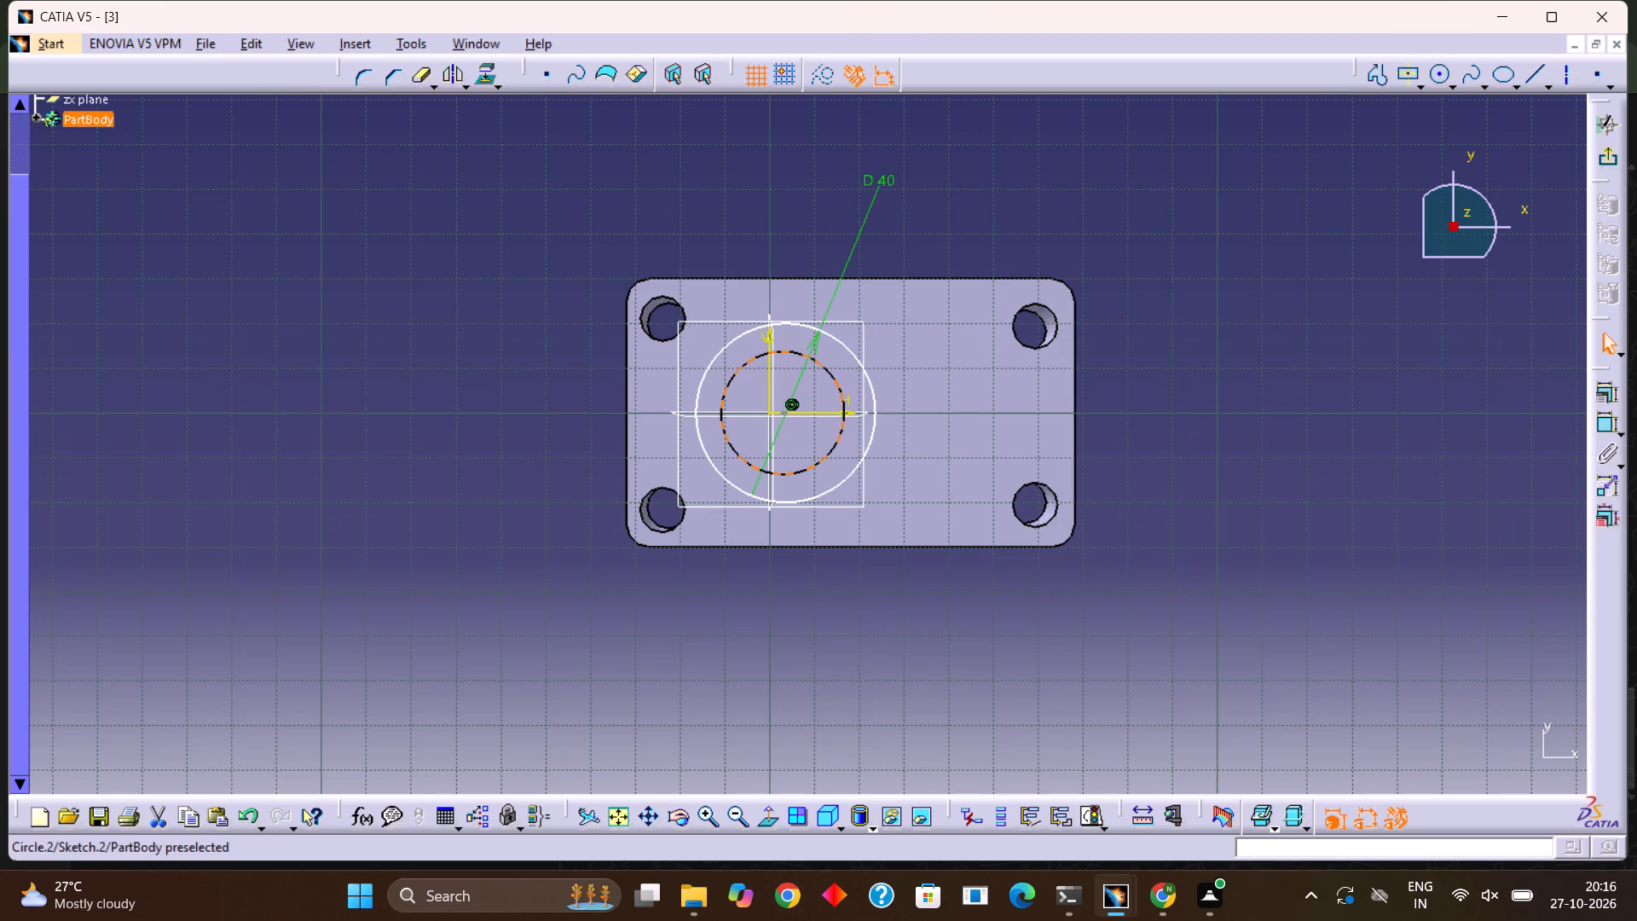
left_click(1111, 431)
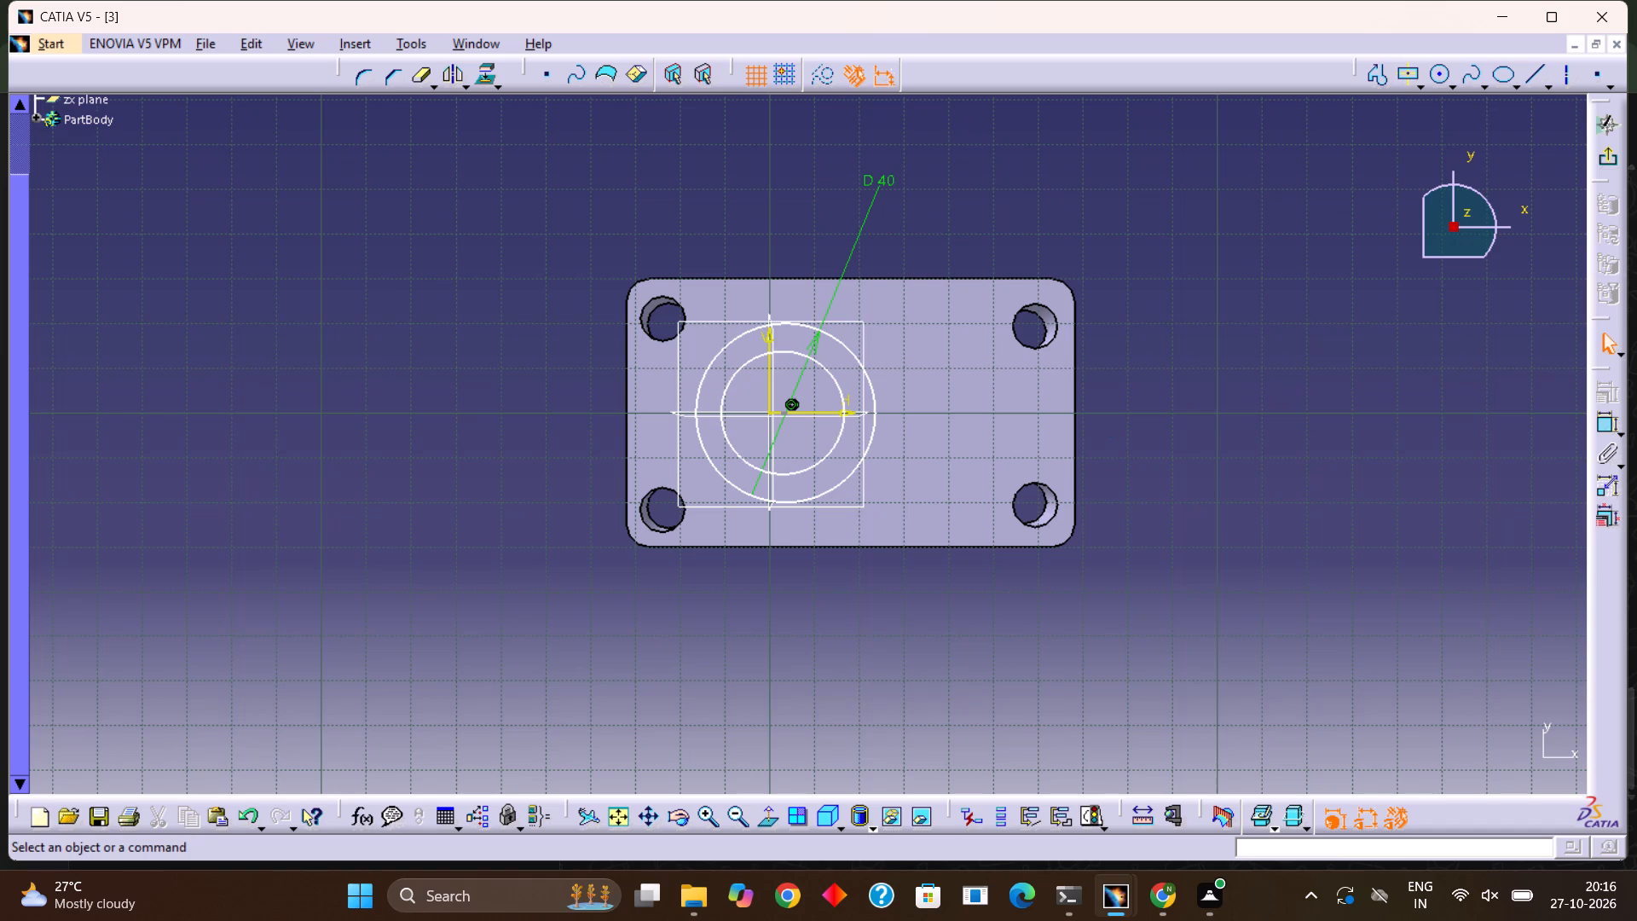
Dimension the inner circle's diameter and set it to 24 mm.
left_click(1604, 426)
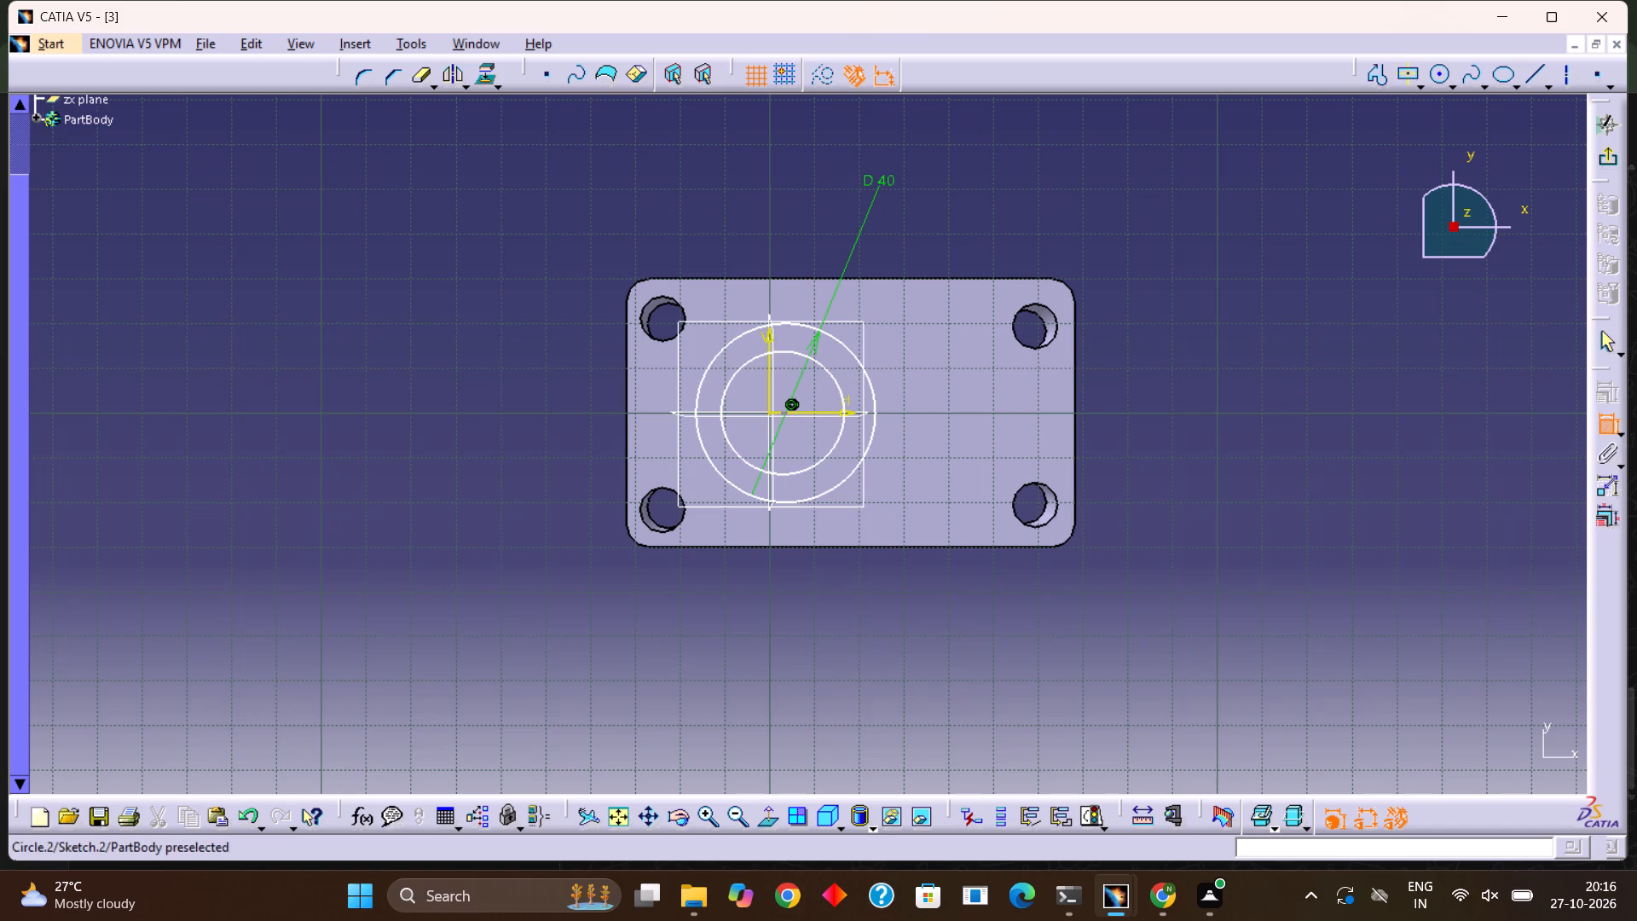
left_click(842, 392)
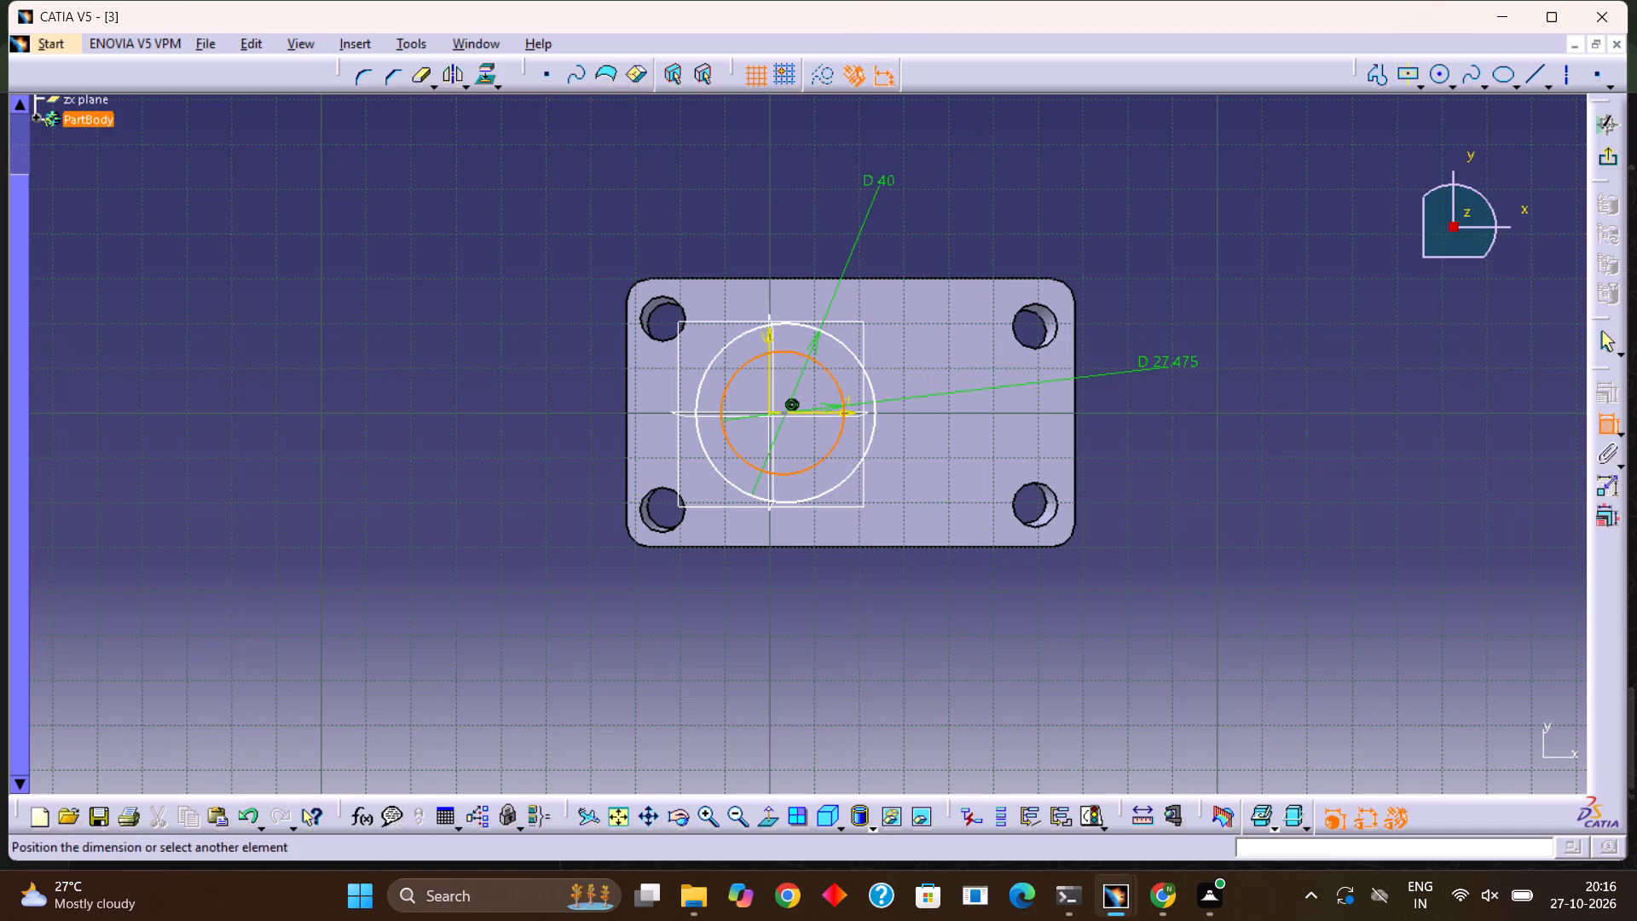
double_click(1183, 365)
double_click(1183, 361)
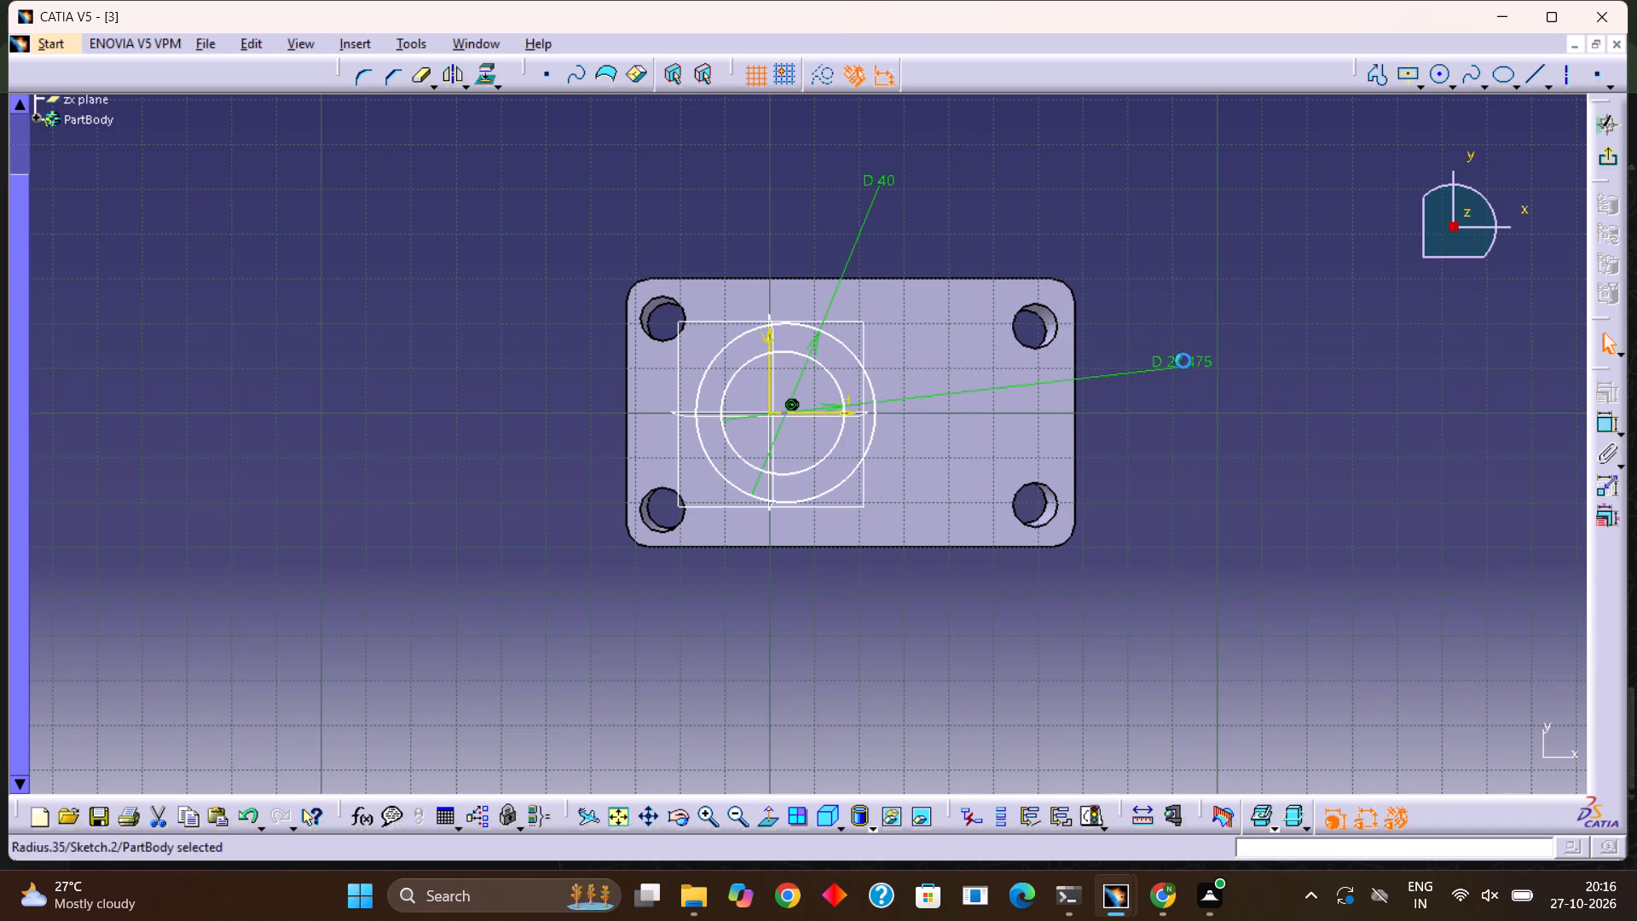
key("BackSpace")
type("24")
left_click(1461, 758)
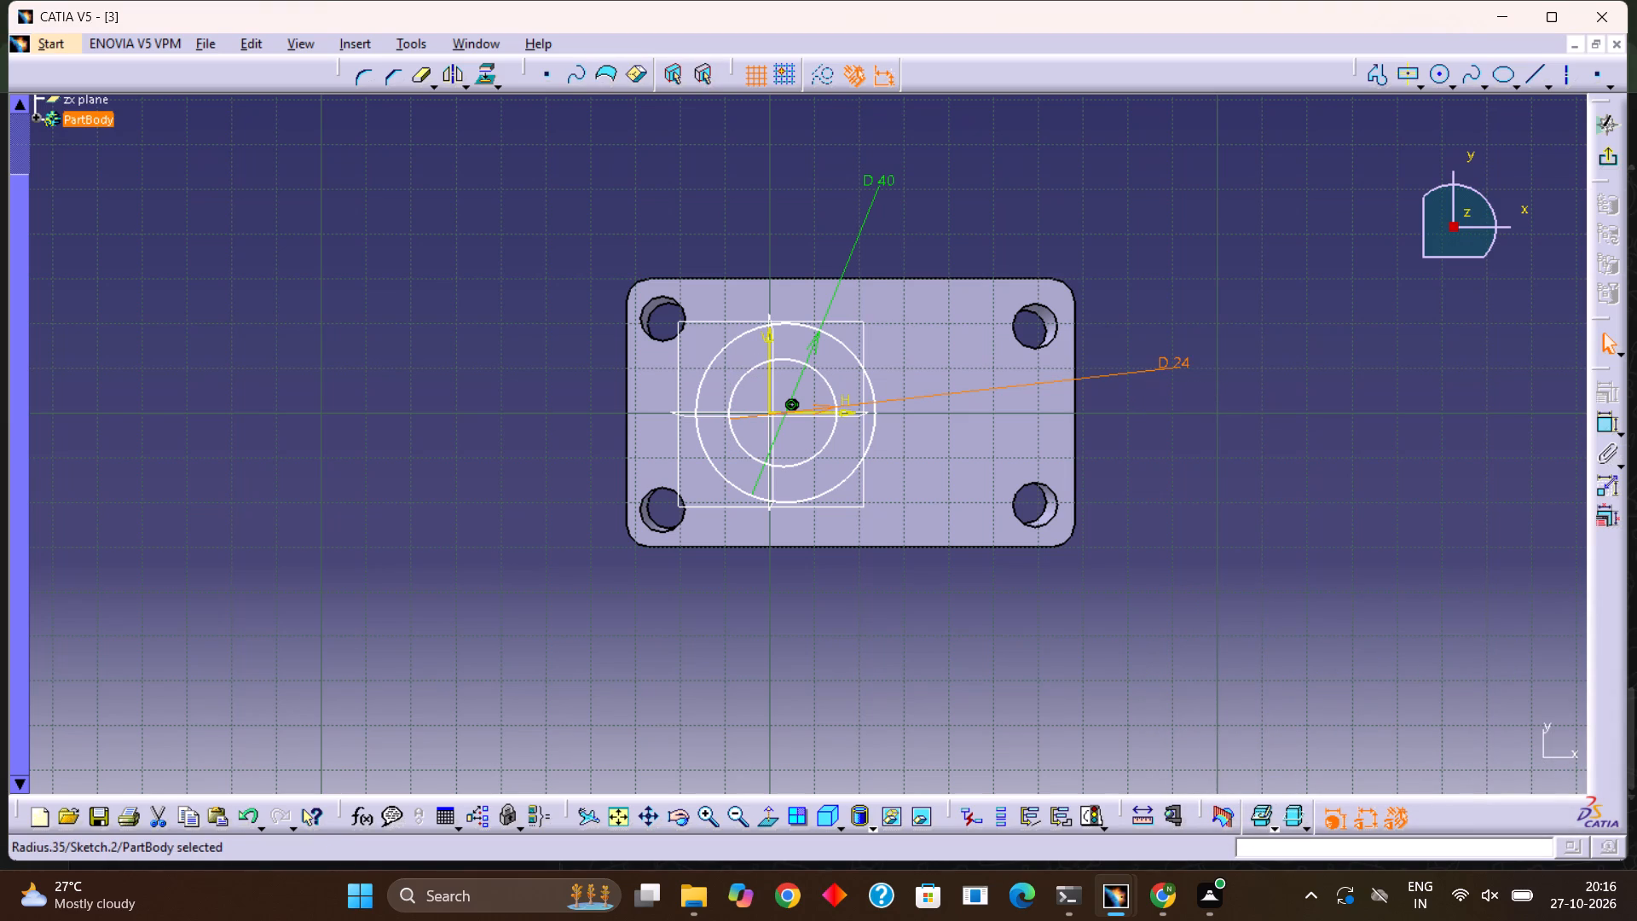
Exit the sketch and extrude the two-circle ring profile as a 60 mm pad.
left_click(1608, 159)
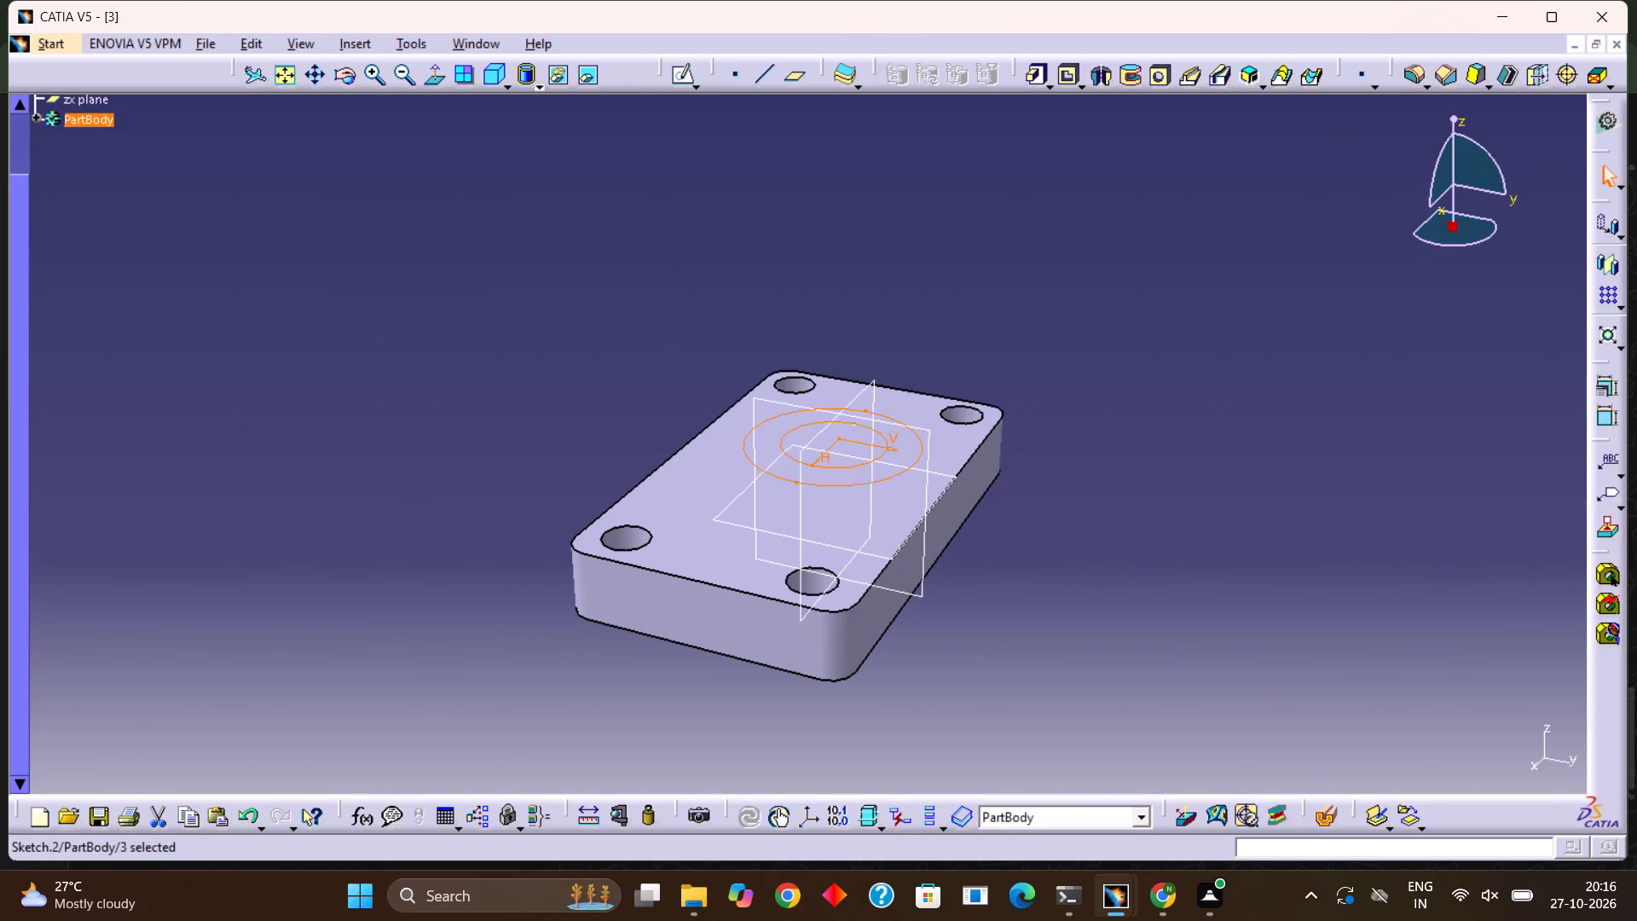
left_click(1038, 67)
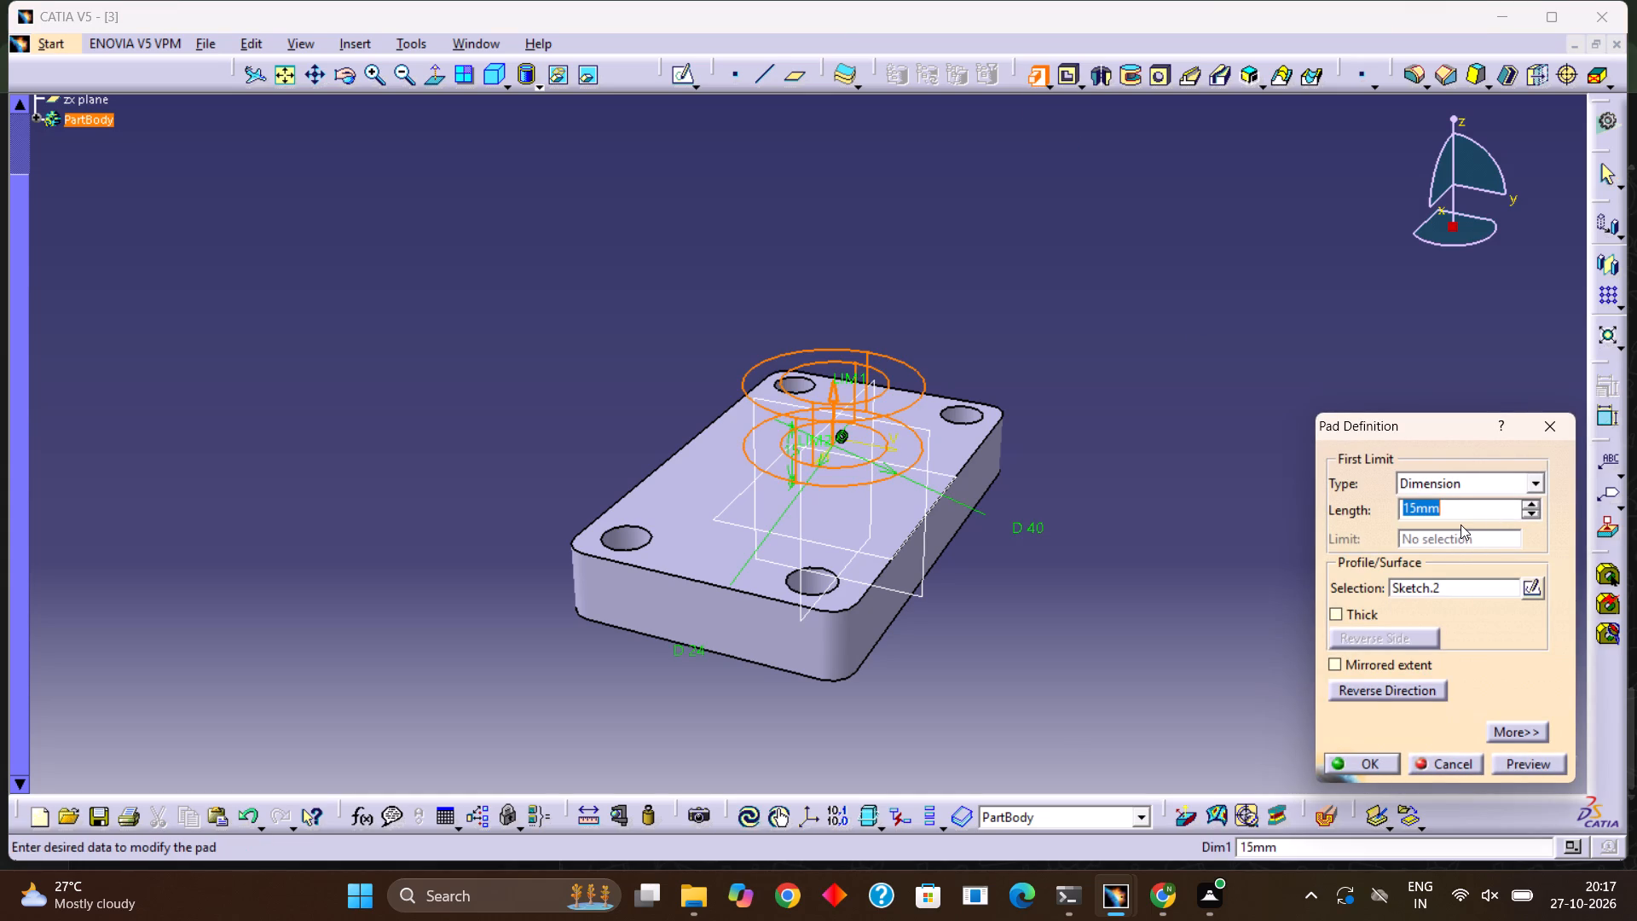
key("BackSpace")
type("60")
key("Return")
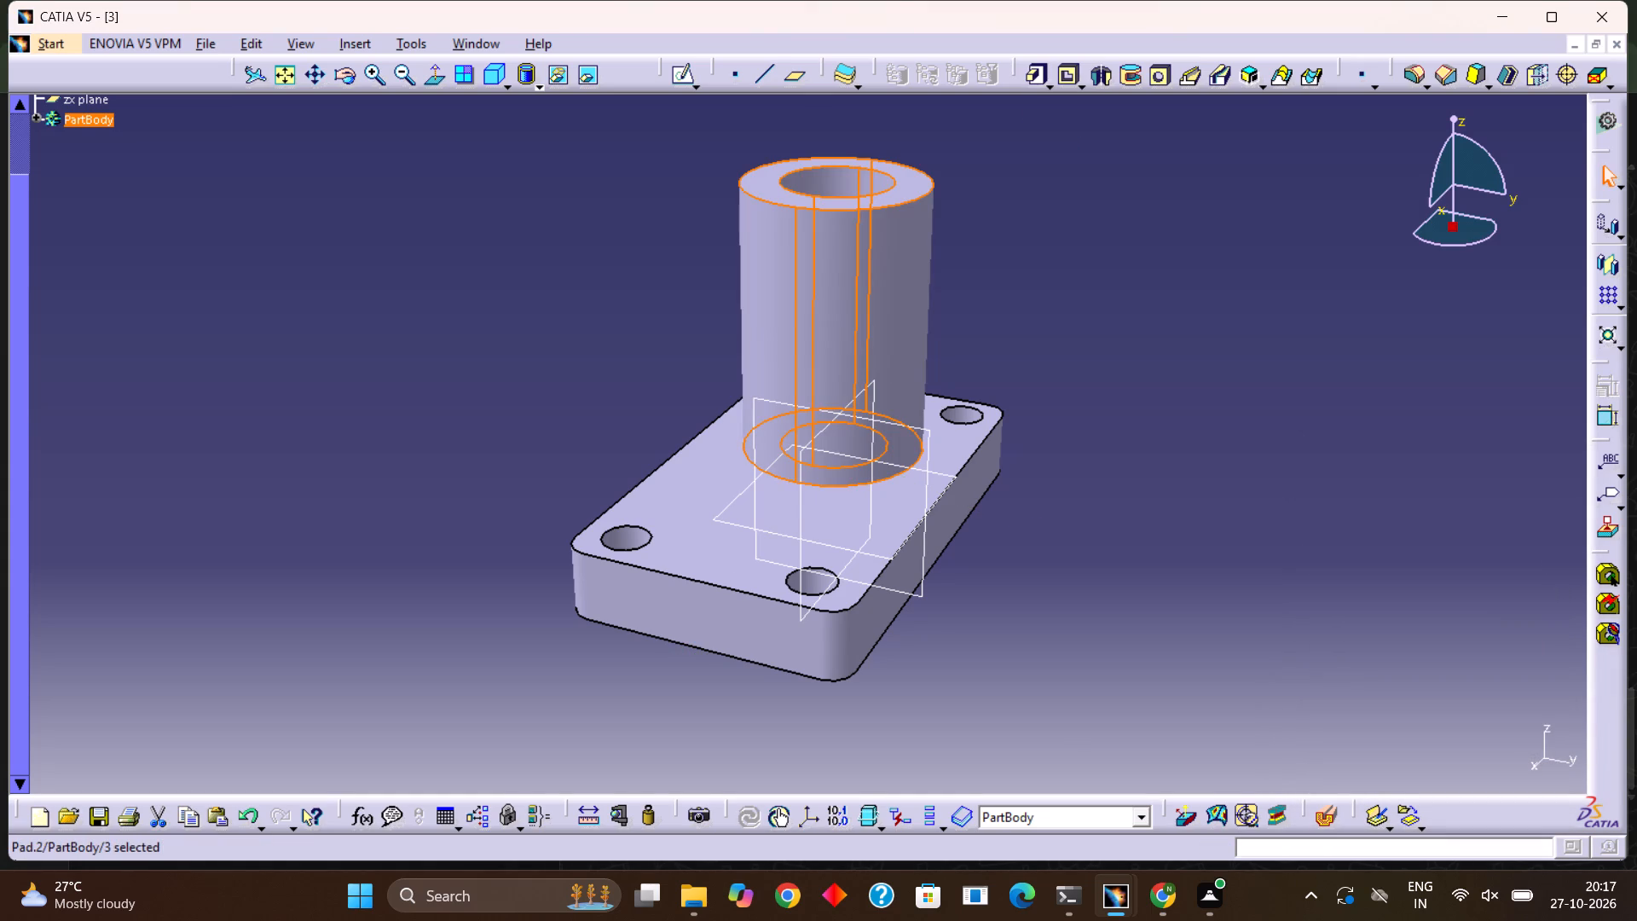
left_click(1237, 391)
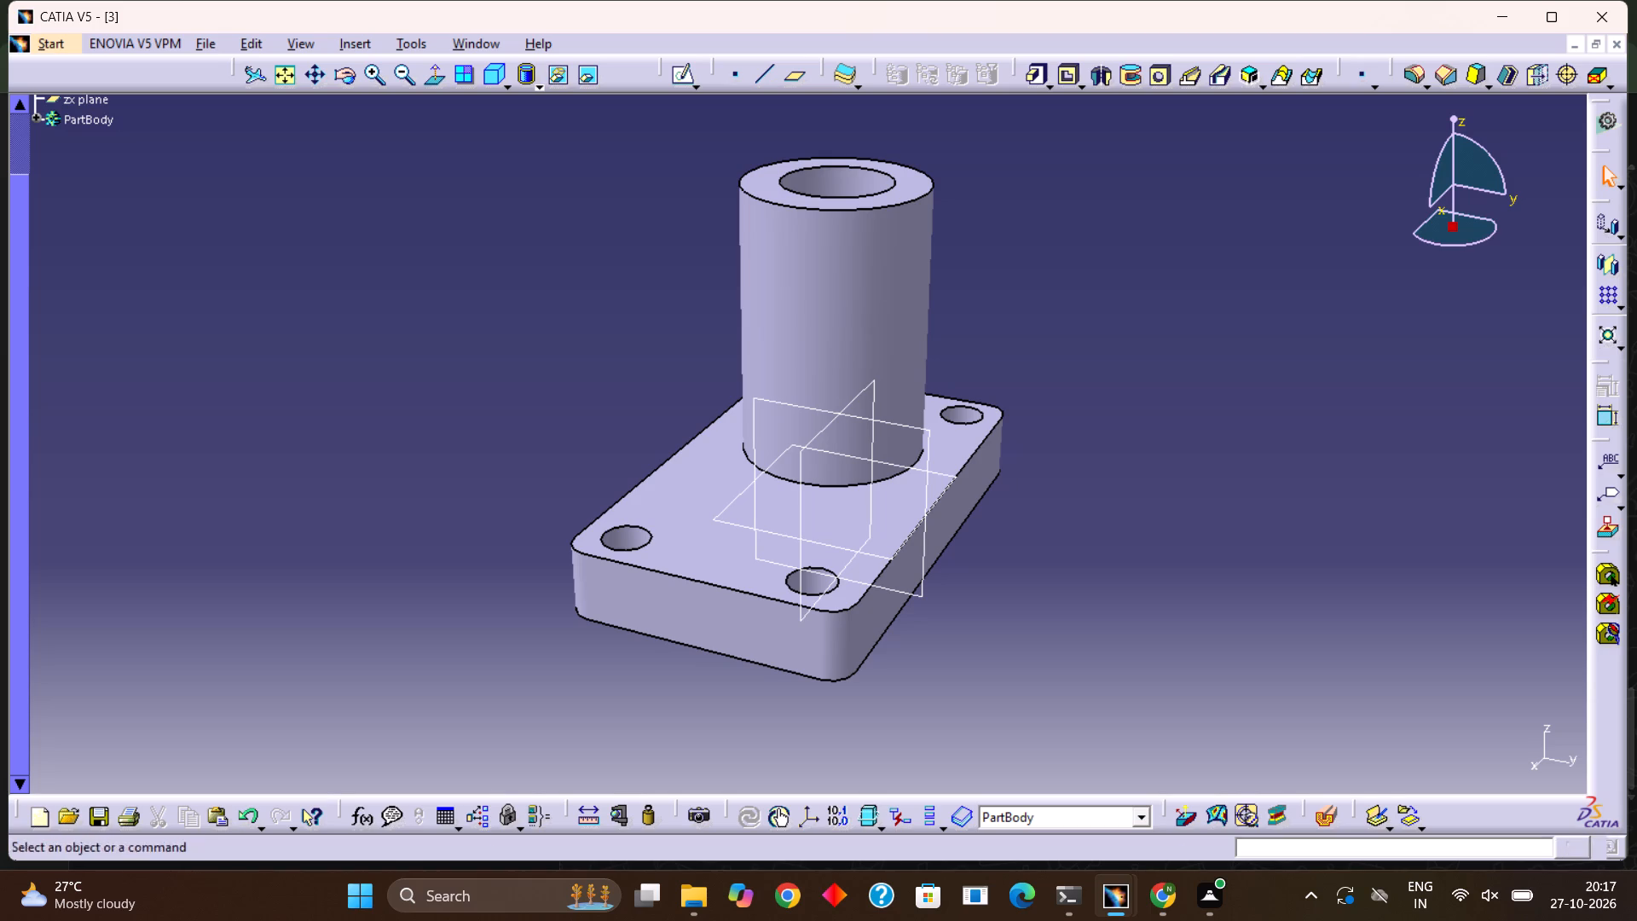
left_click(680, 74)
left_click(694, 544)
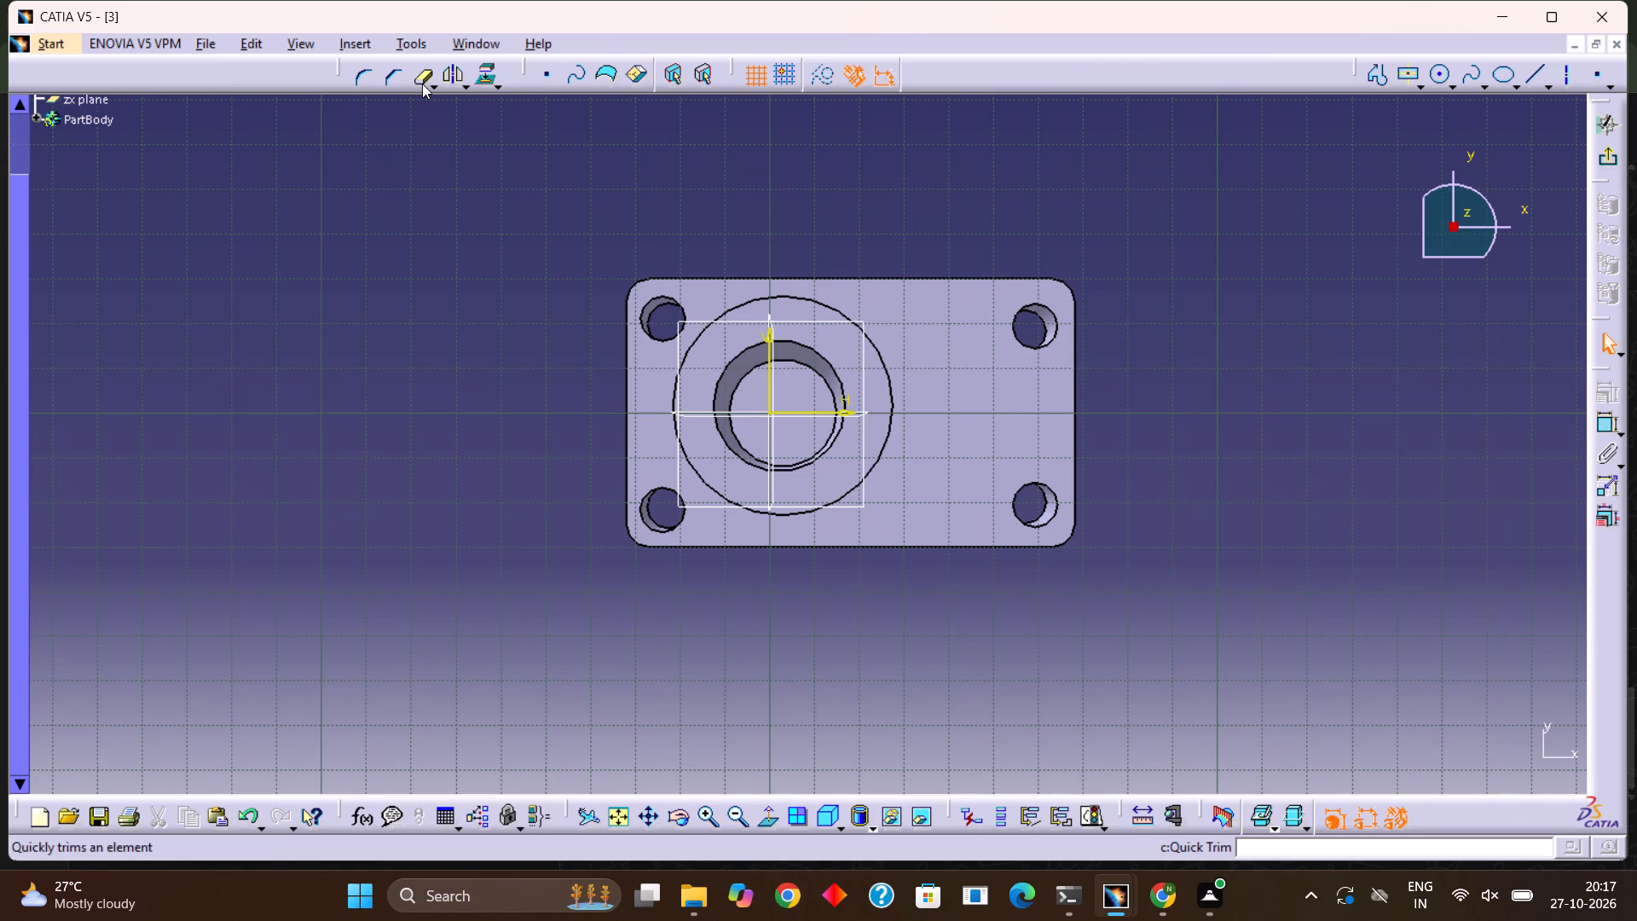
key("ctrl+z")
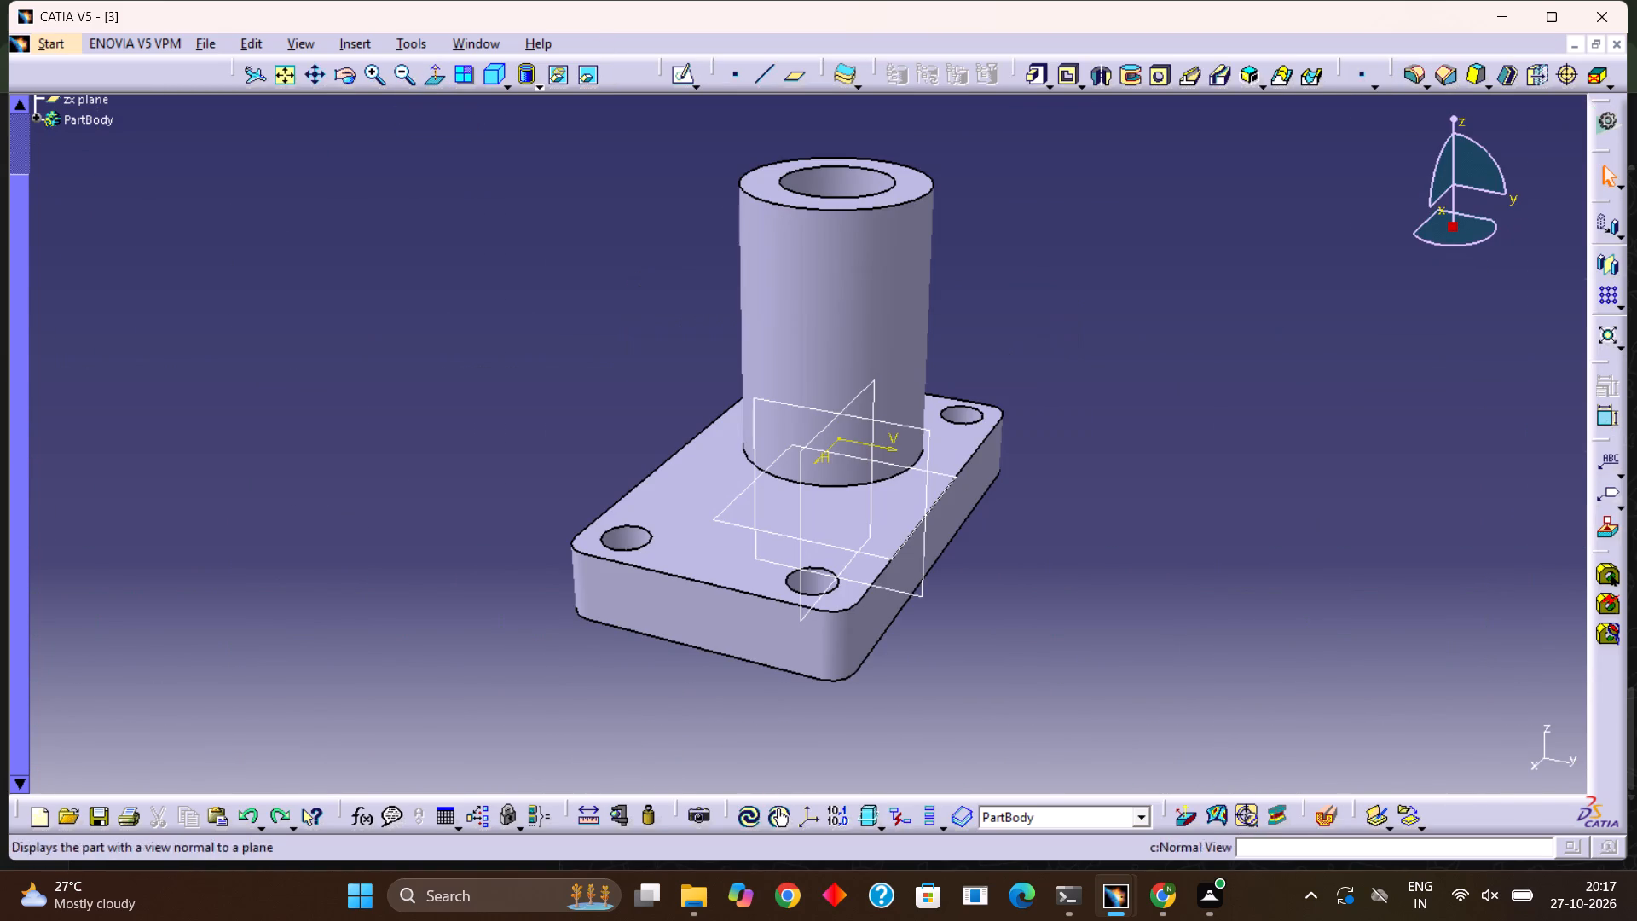
Start a sketch on the plate's narrow end face that lies farthest from the hollow cylinder.
left_click(683, 70)
left_click(695, 617)
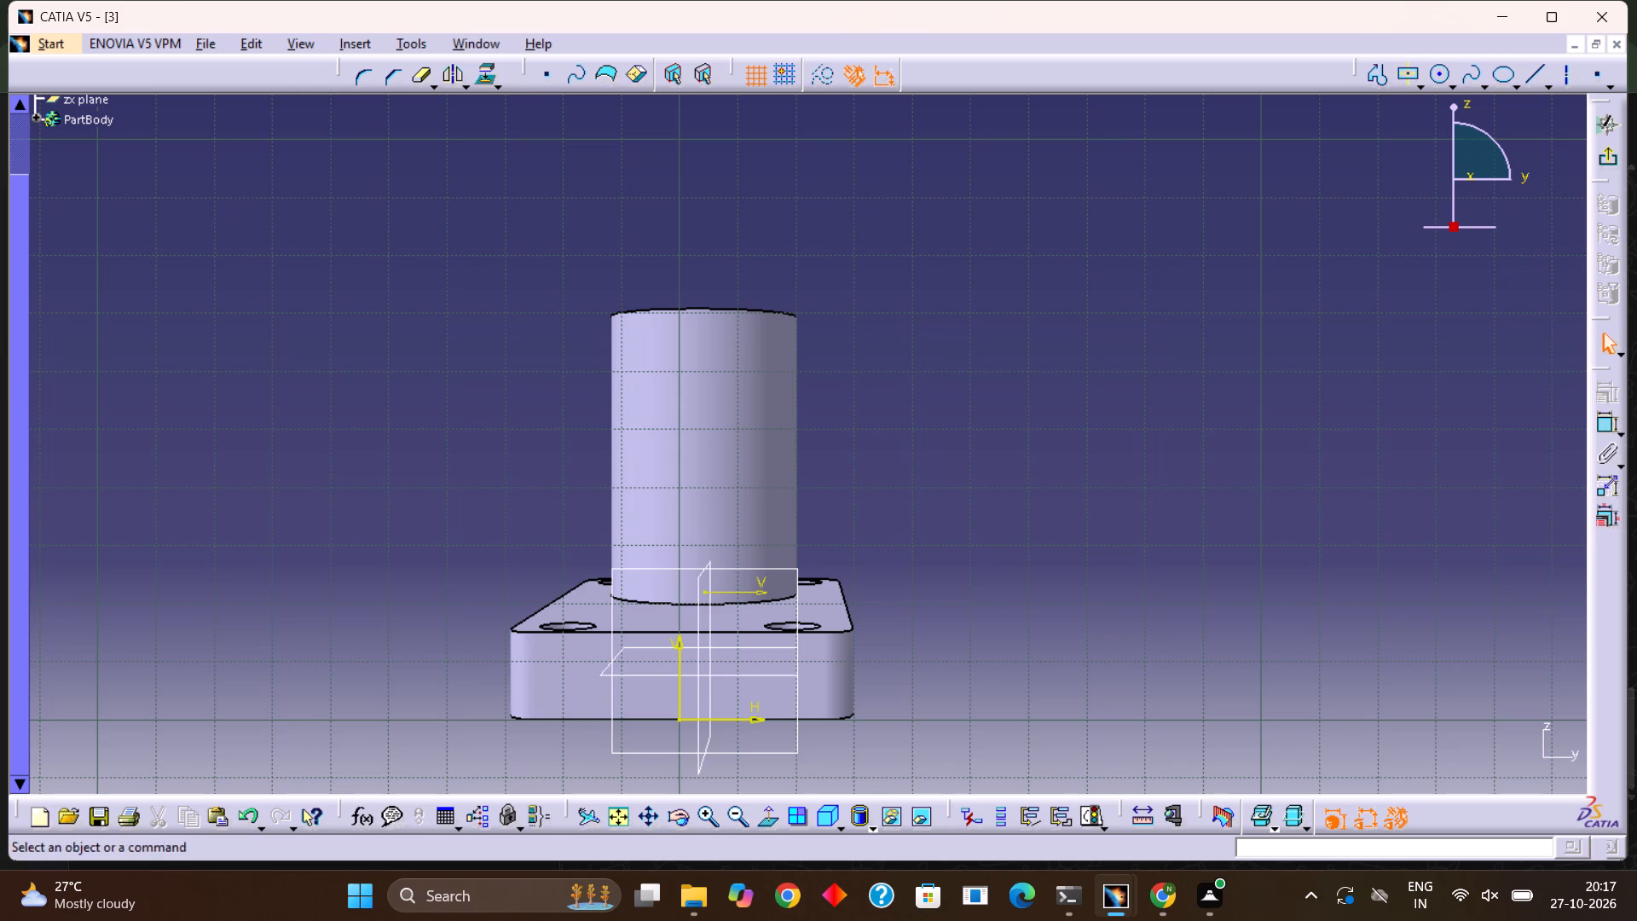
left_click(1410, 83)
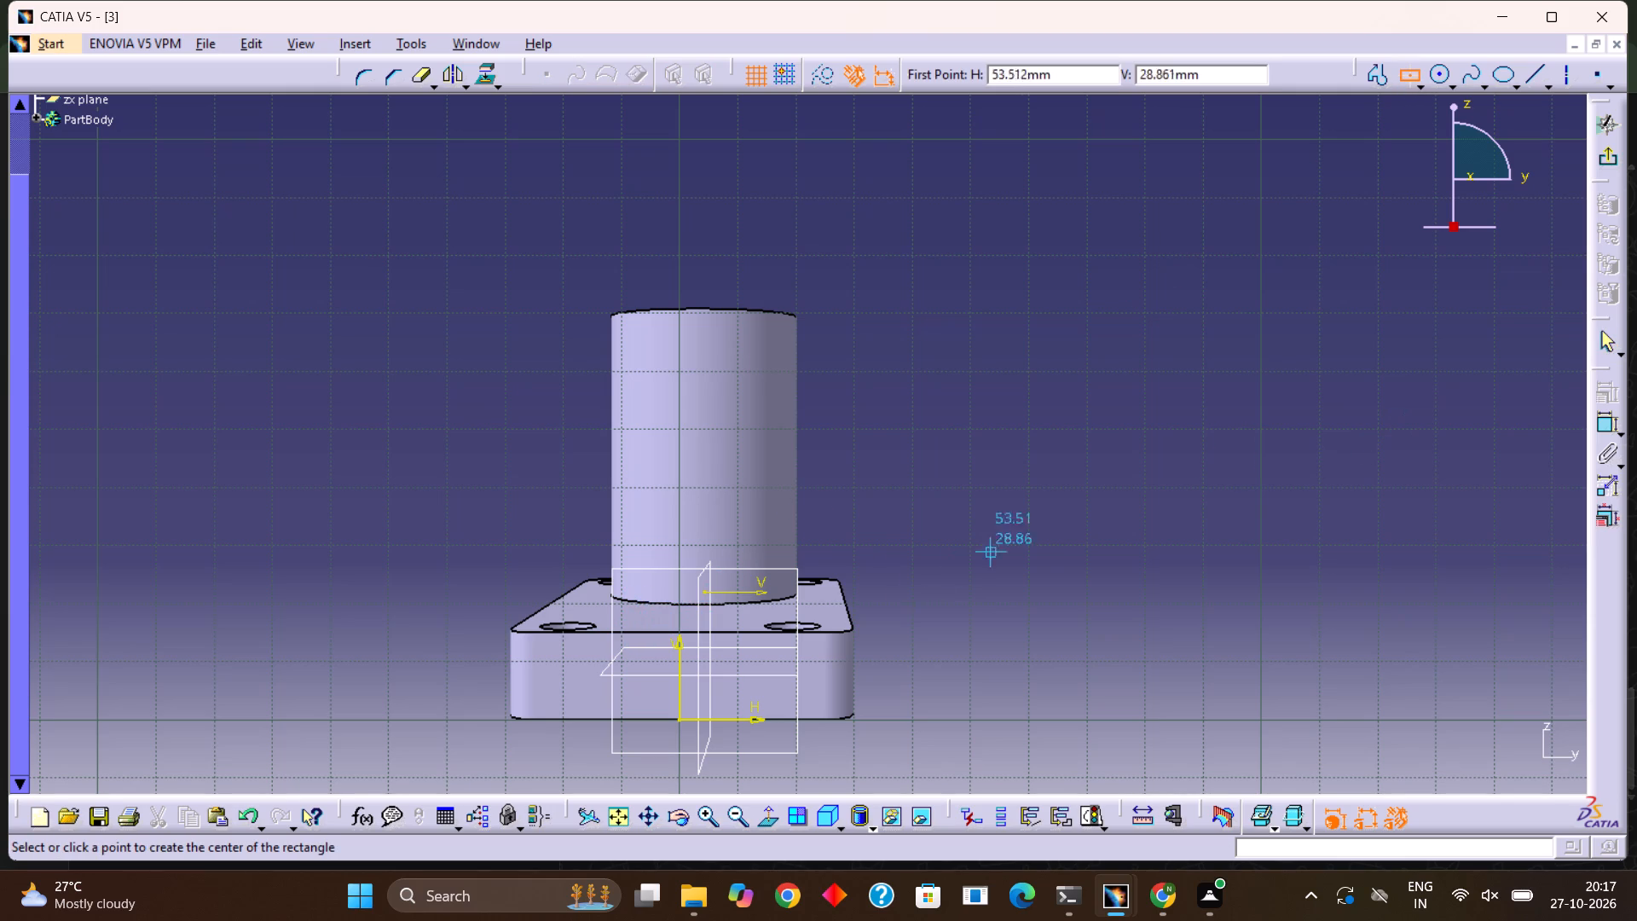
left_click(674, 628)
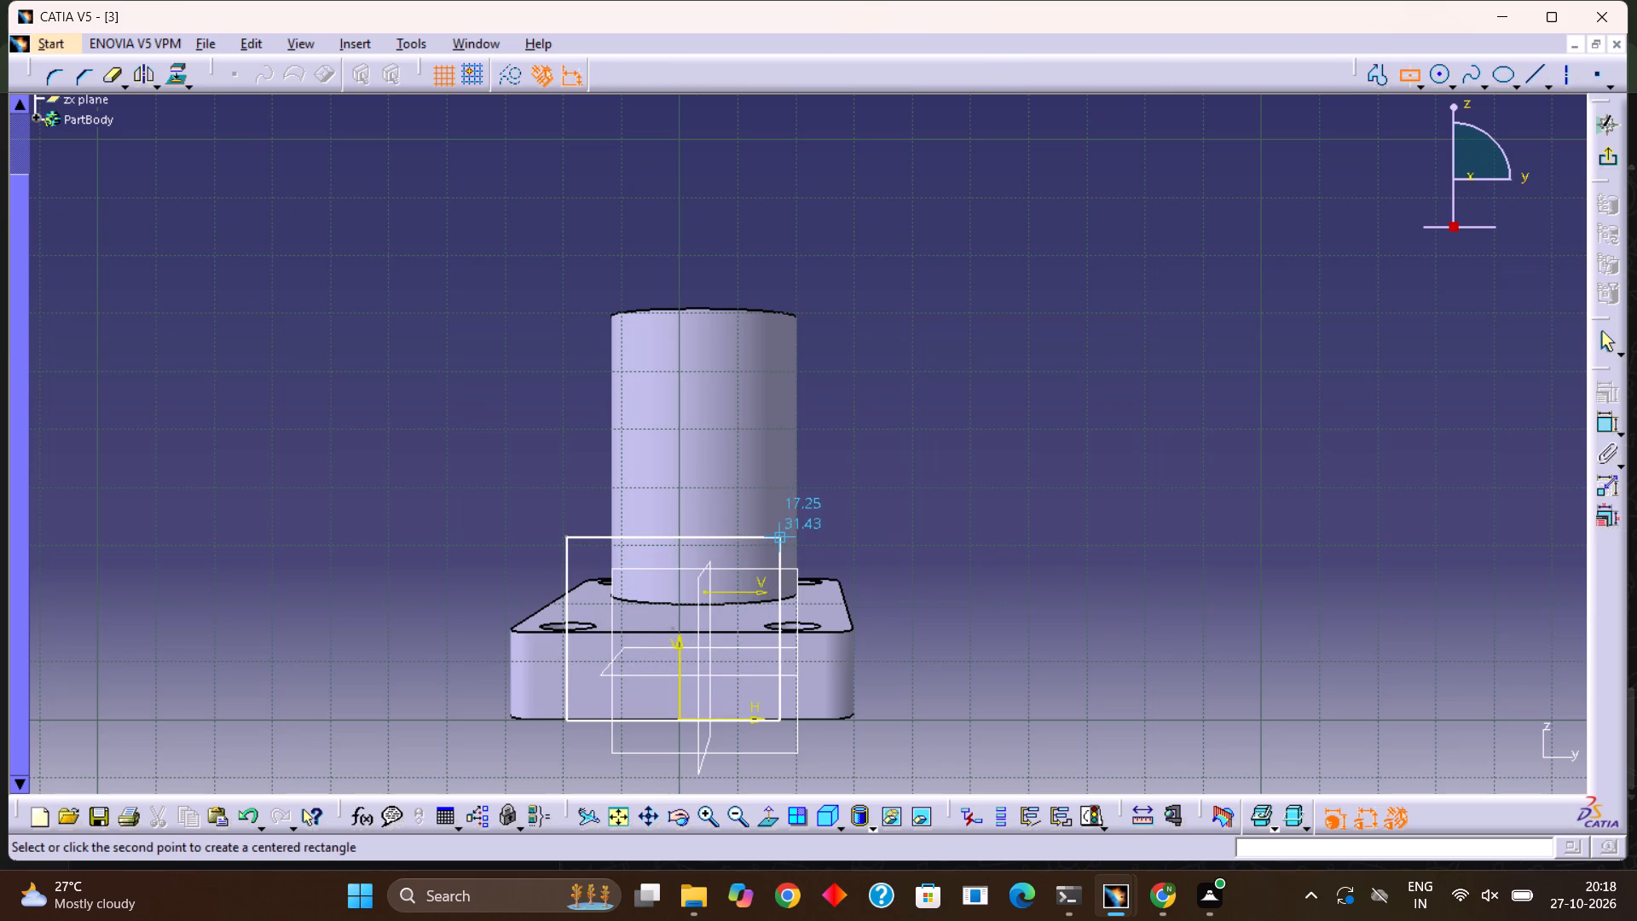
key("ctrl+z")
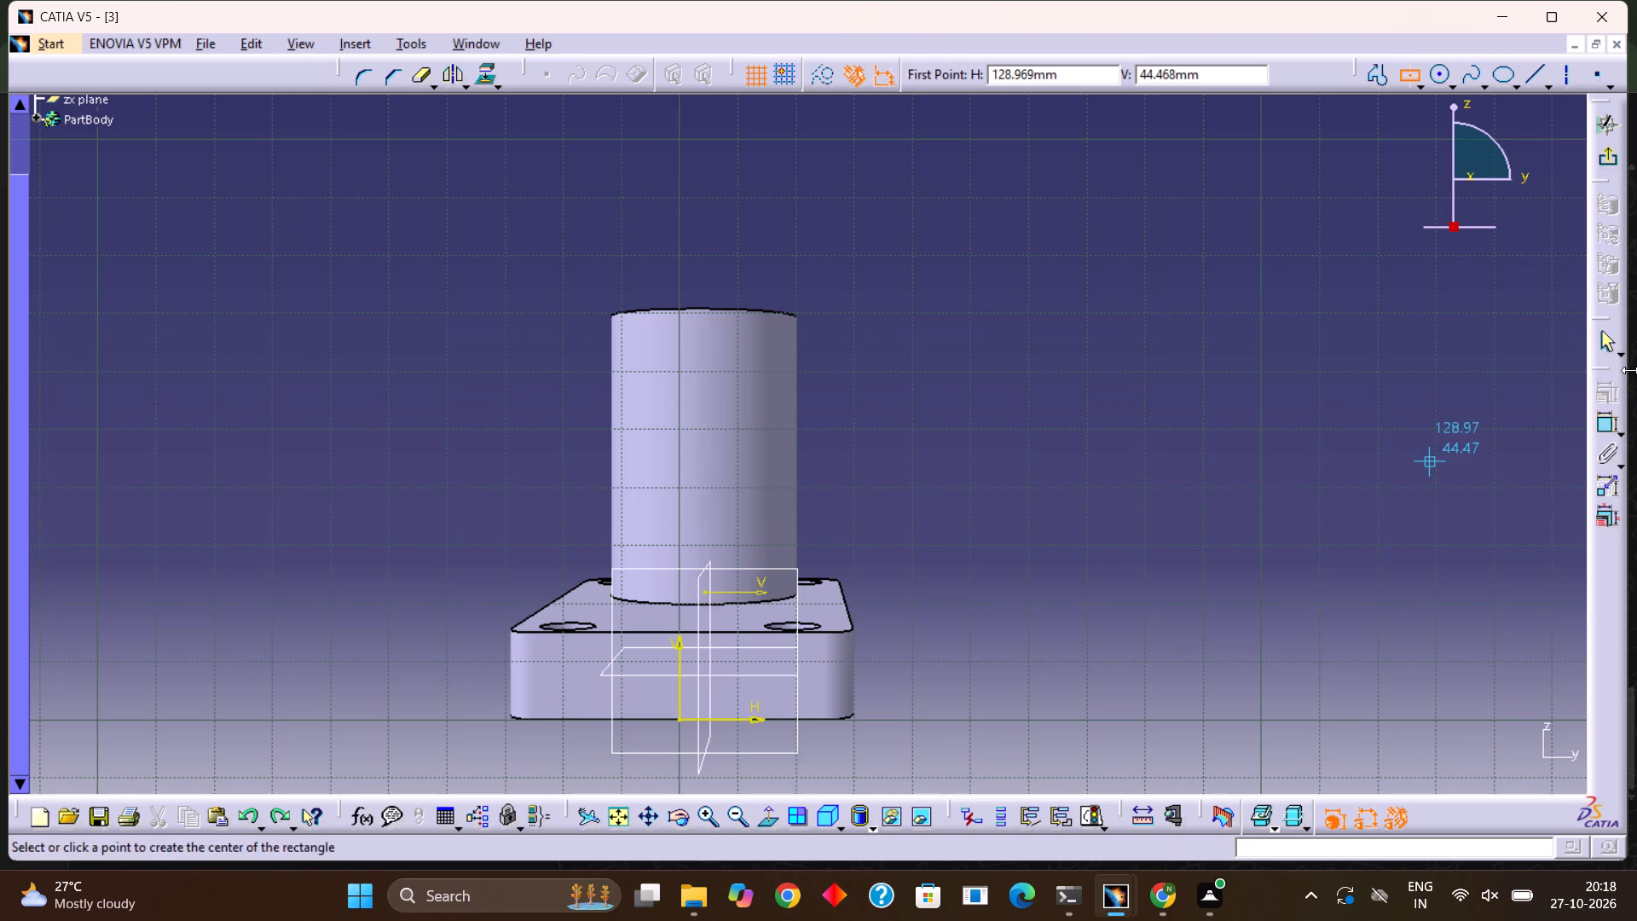
Draw a two-corner rectangle about 29 mm wide, rising from the plate's top edge in front of the cylinder.
left_click(1421, 87)
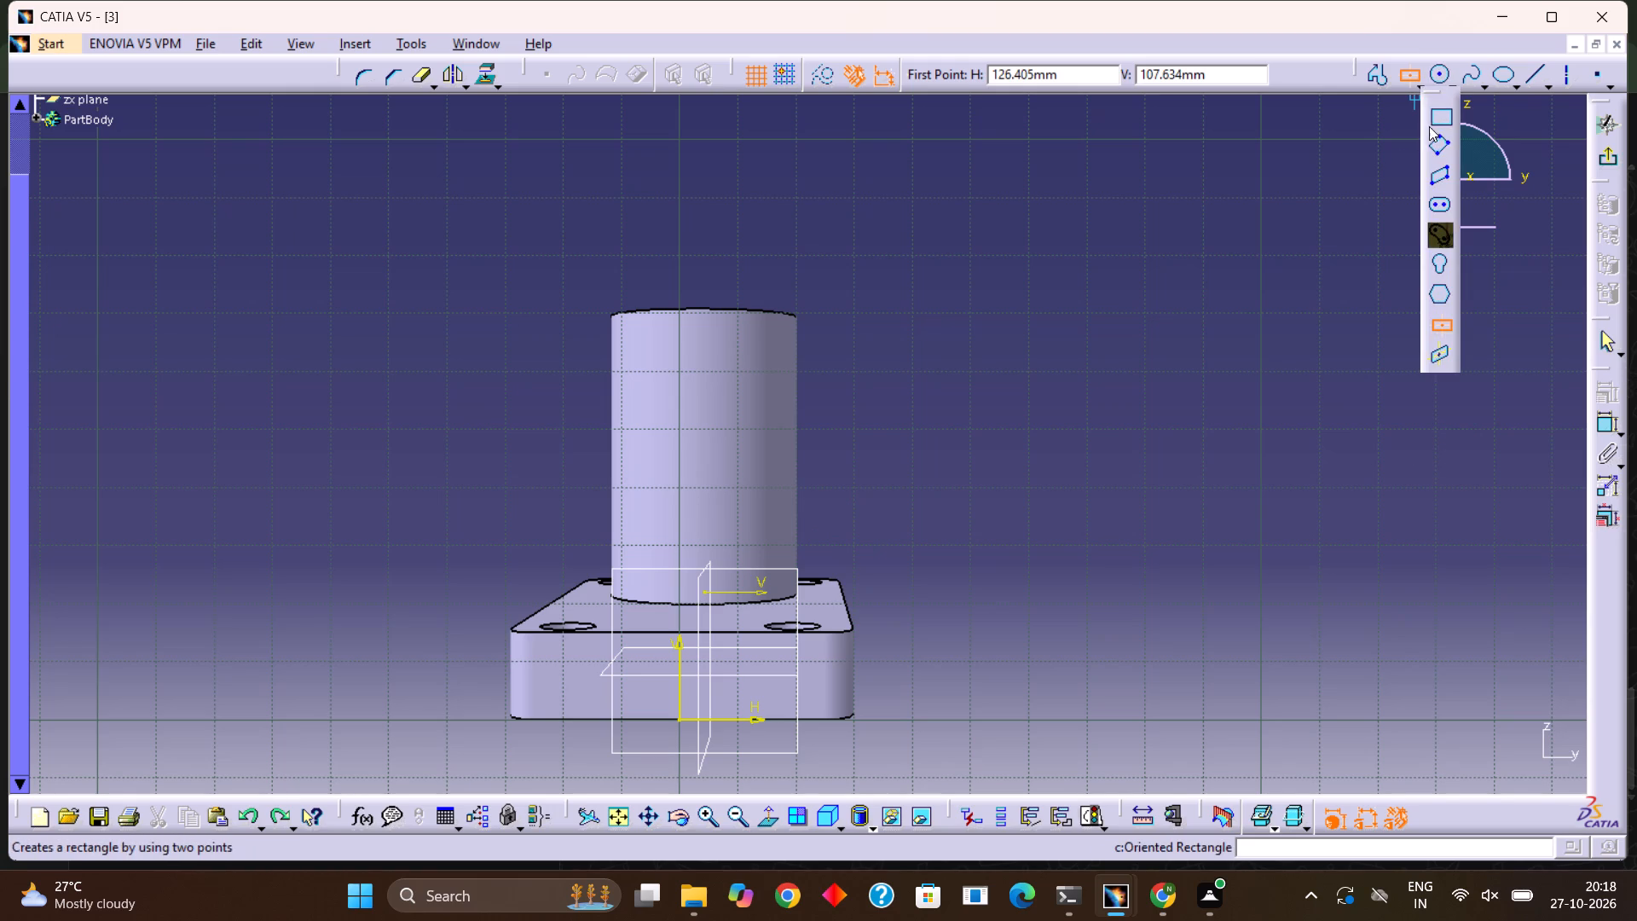
left_click(1436, 120)
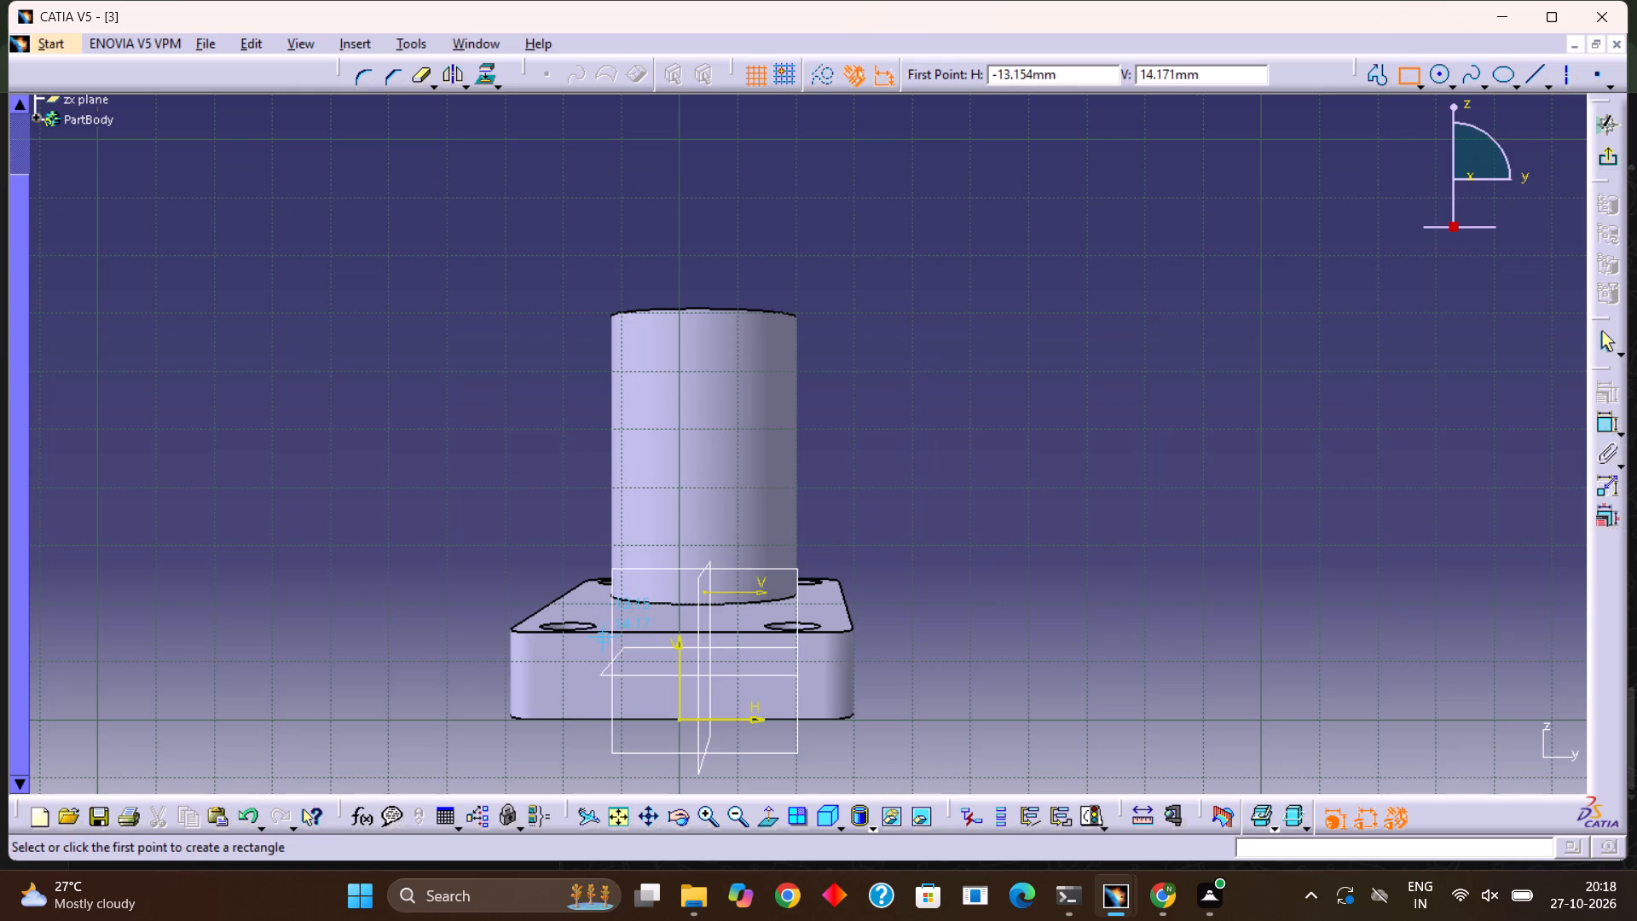
left_click(609, 631)
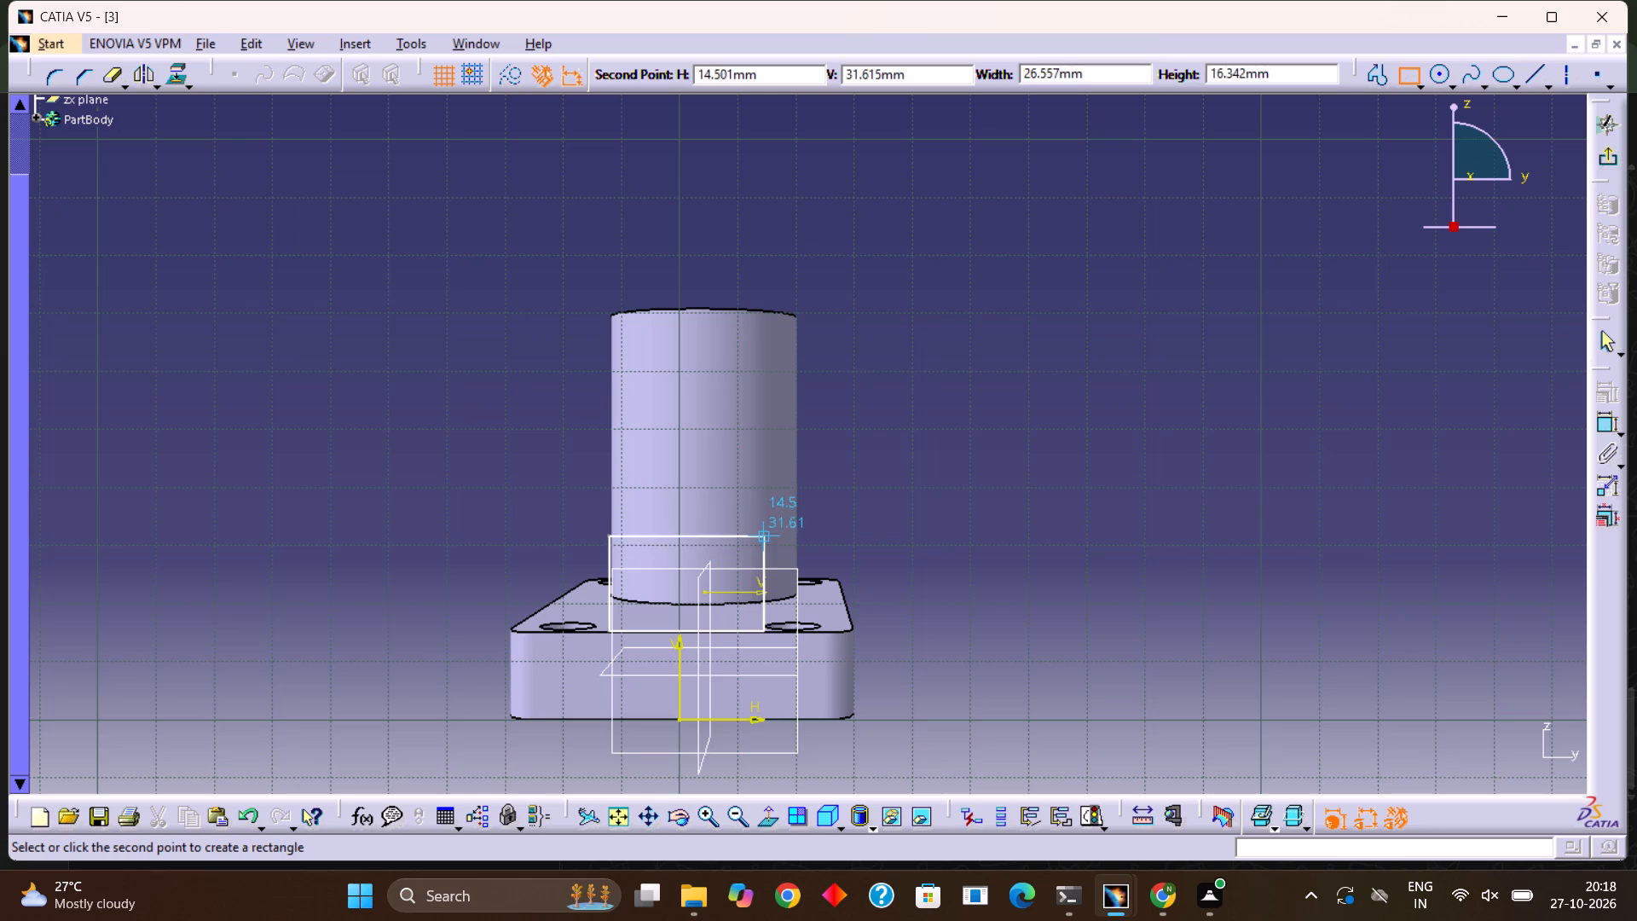
left_click(780, 449)
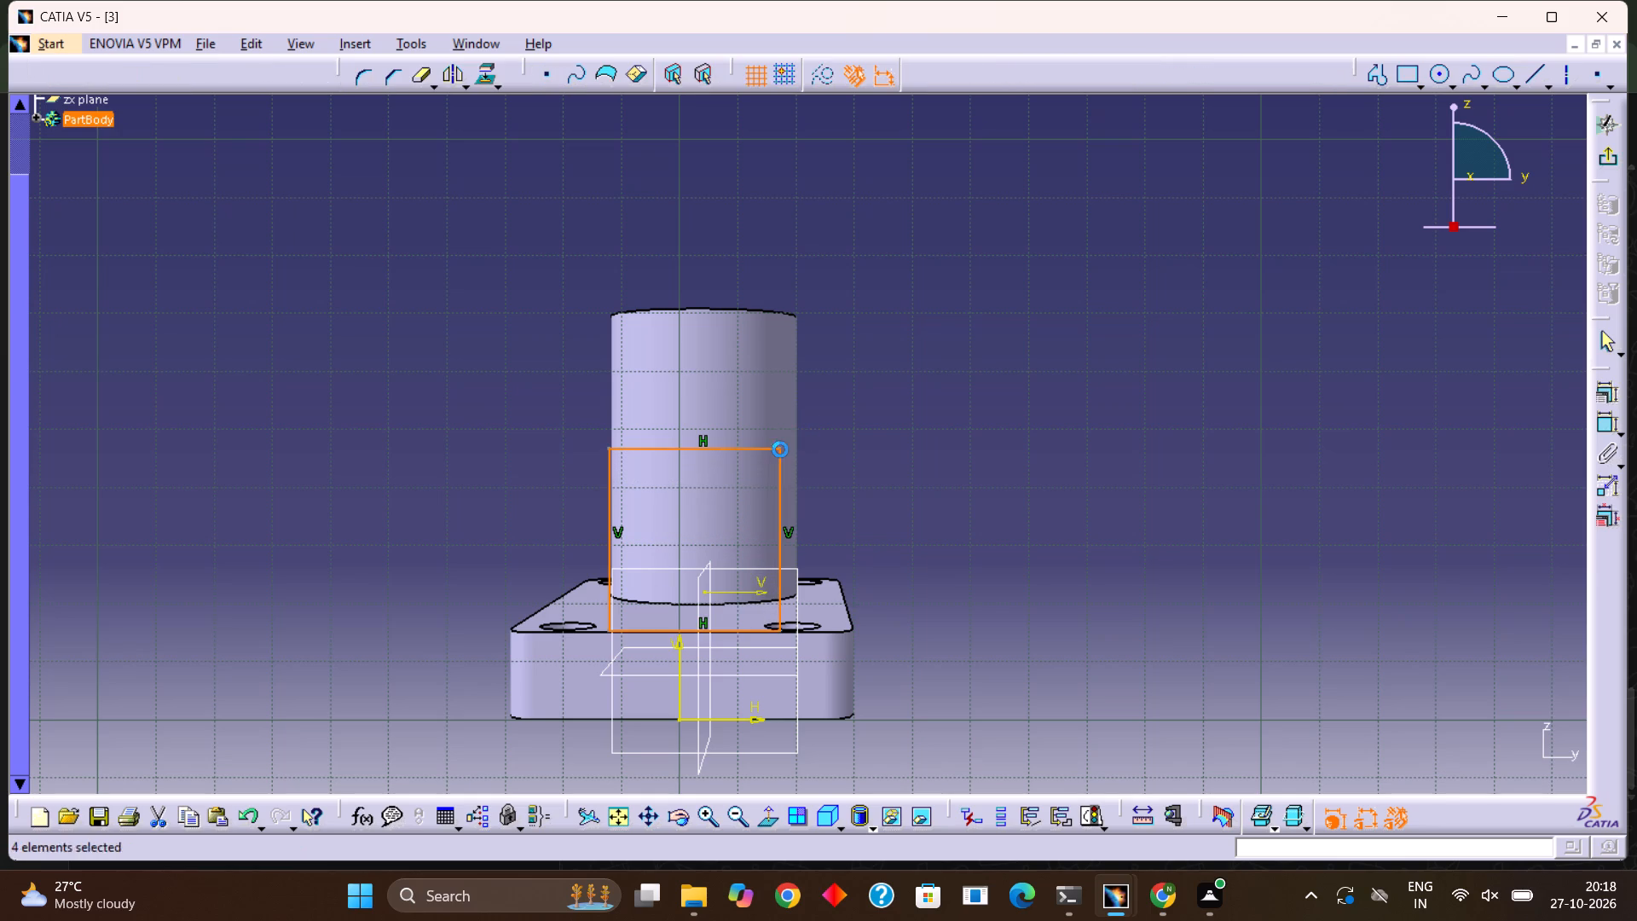
Dimension the rectangle's width and set it to 40 mm.
left_click(1609, 423)
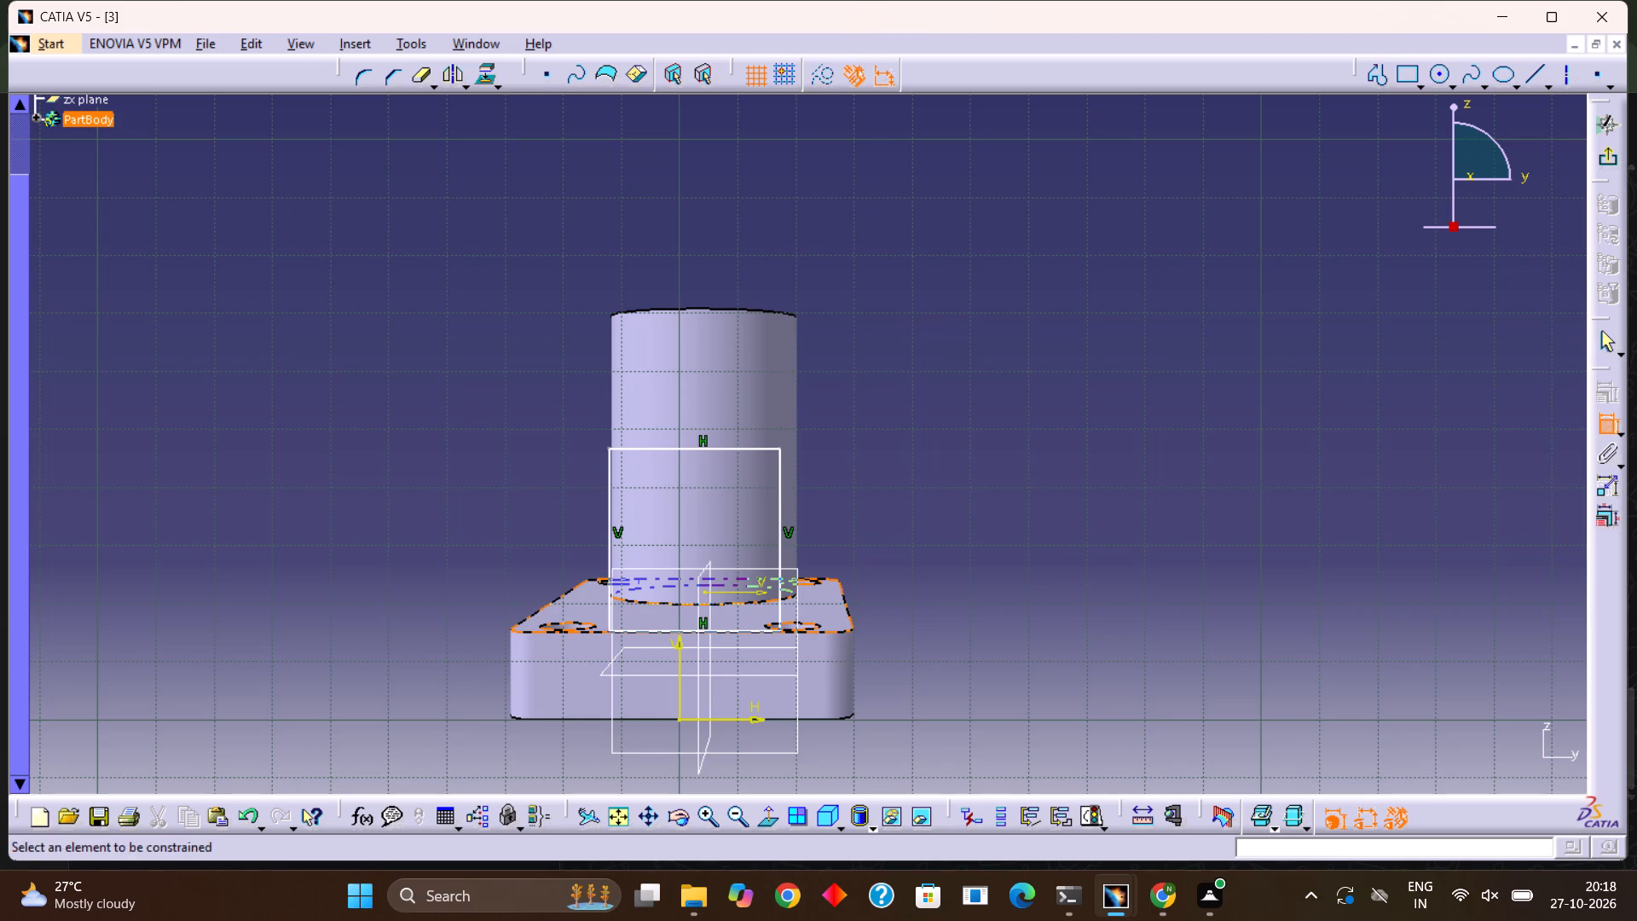
left_click(720, 448)
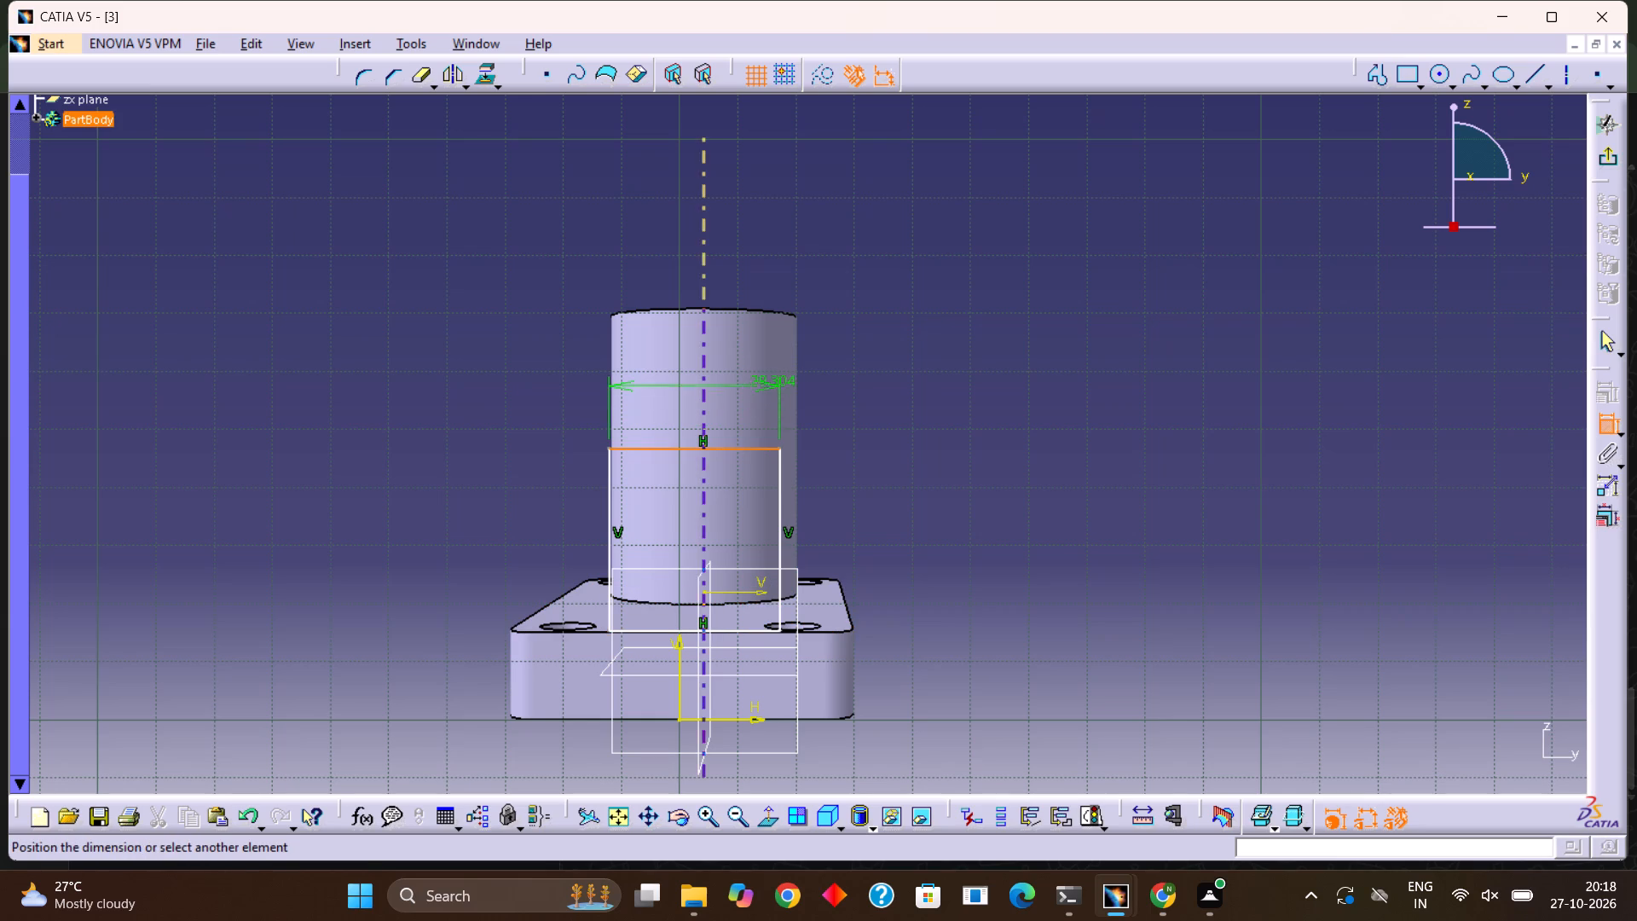
double_click(952, 187)
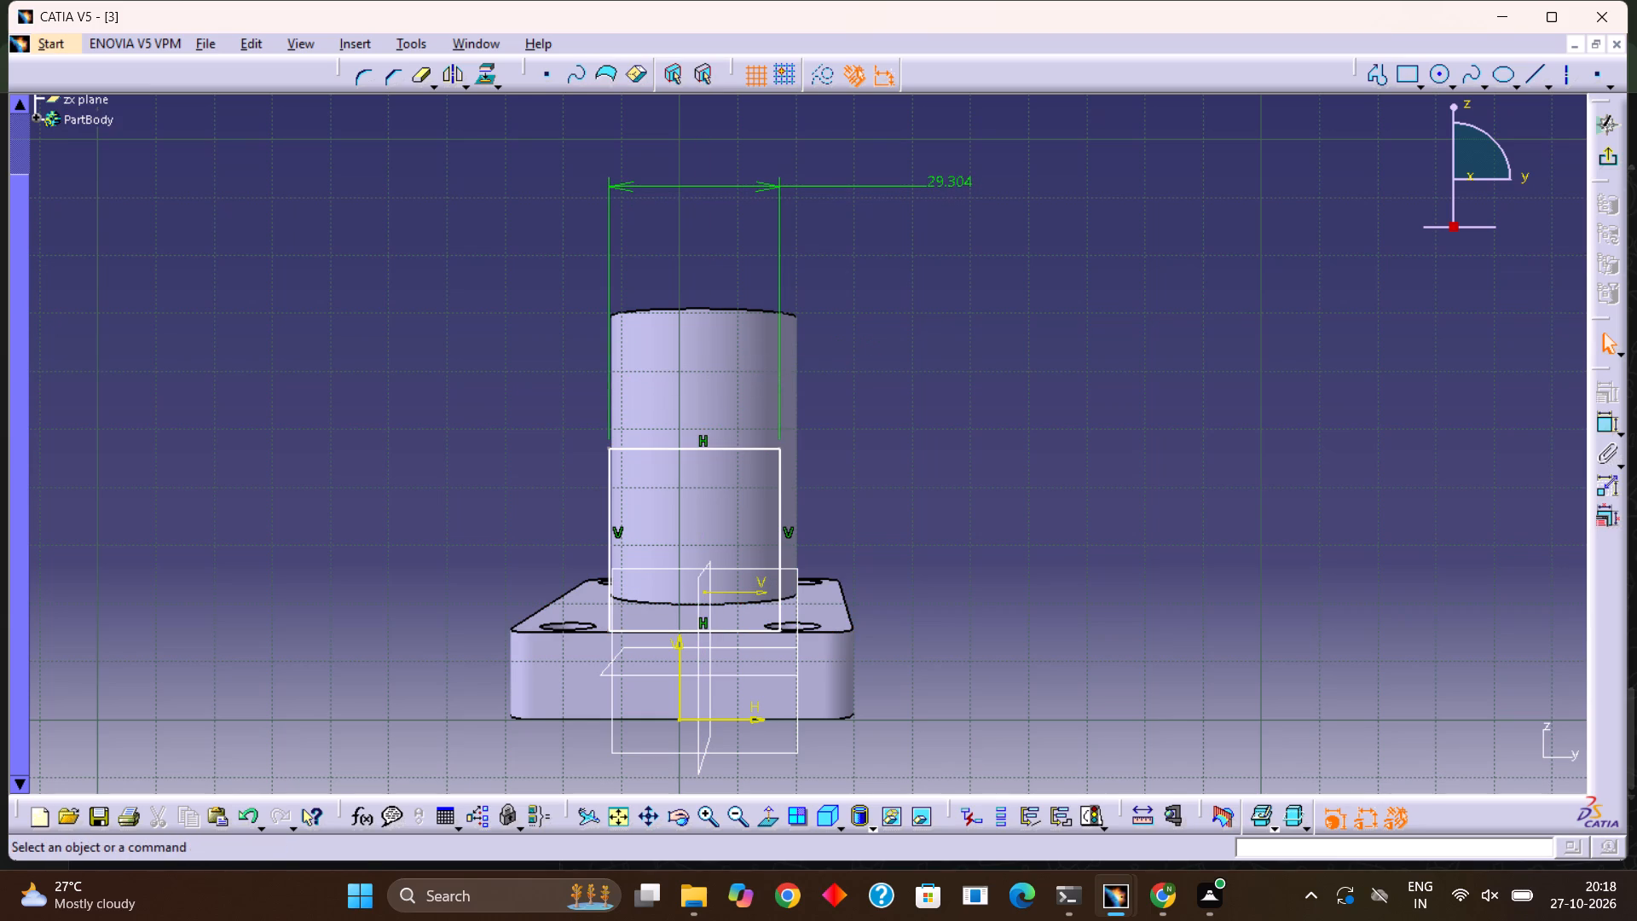
double_click(952, 183)
key("BackSpace")
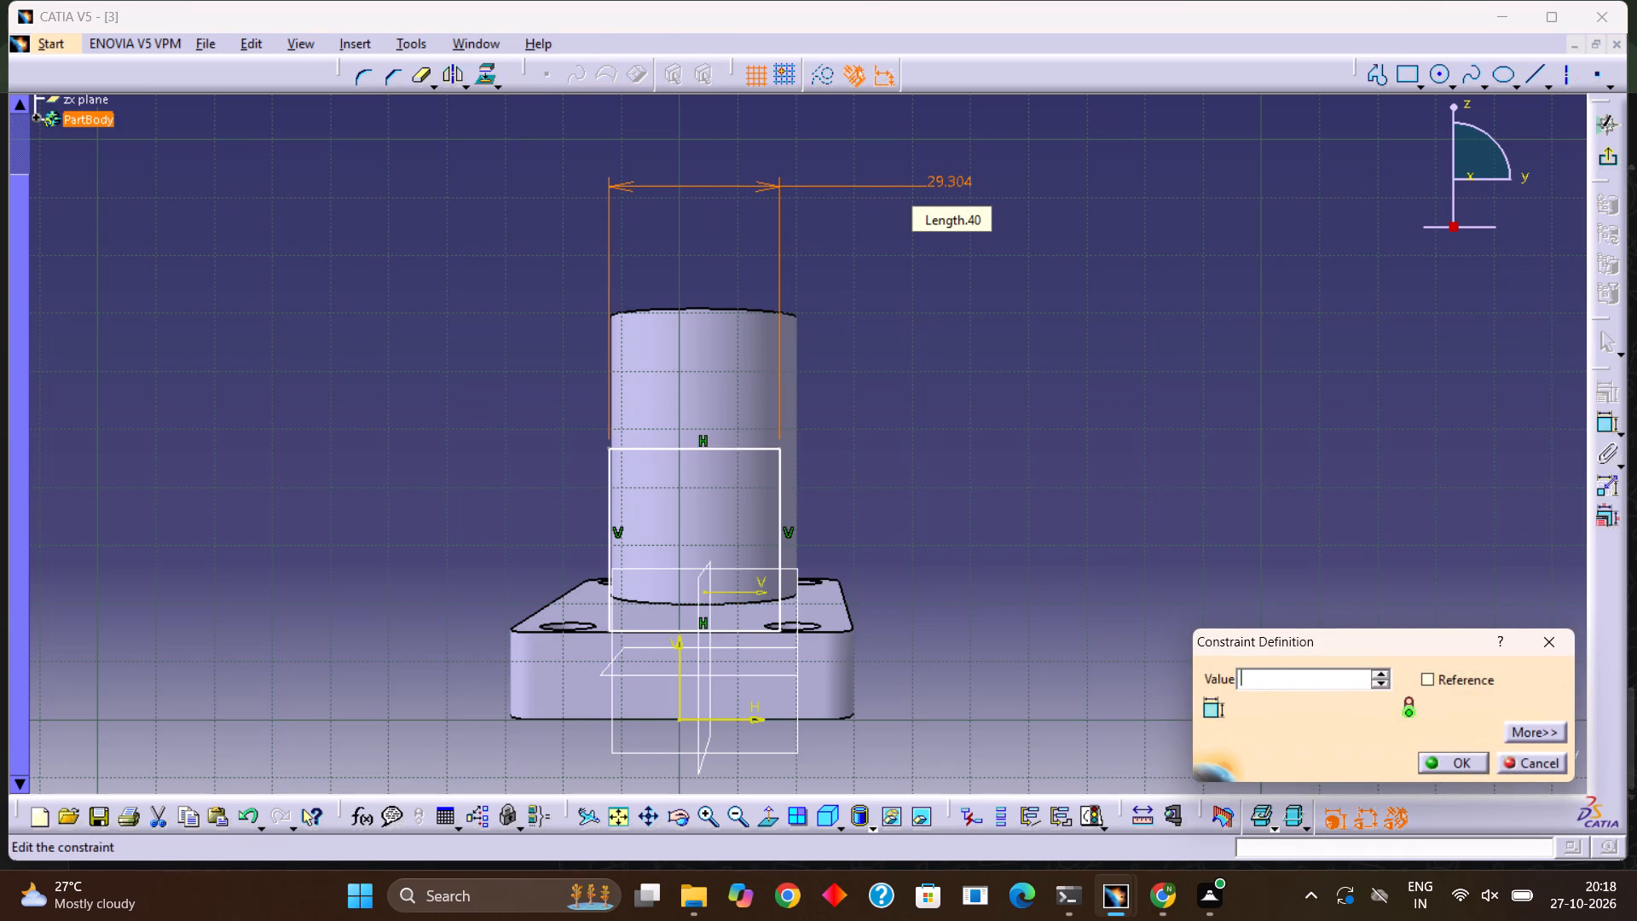
type("40")
key("Return")
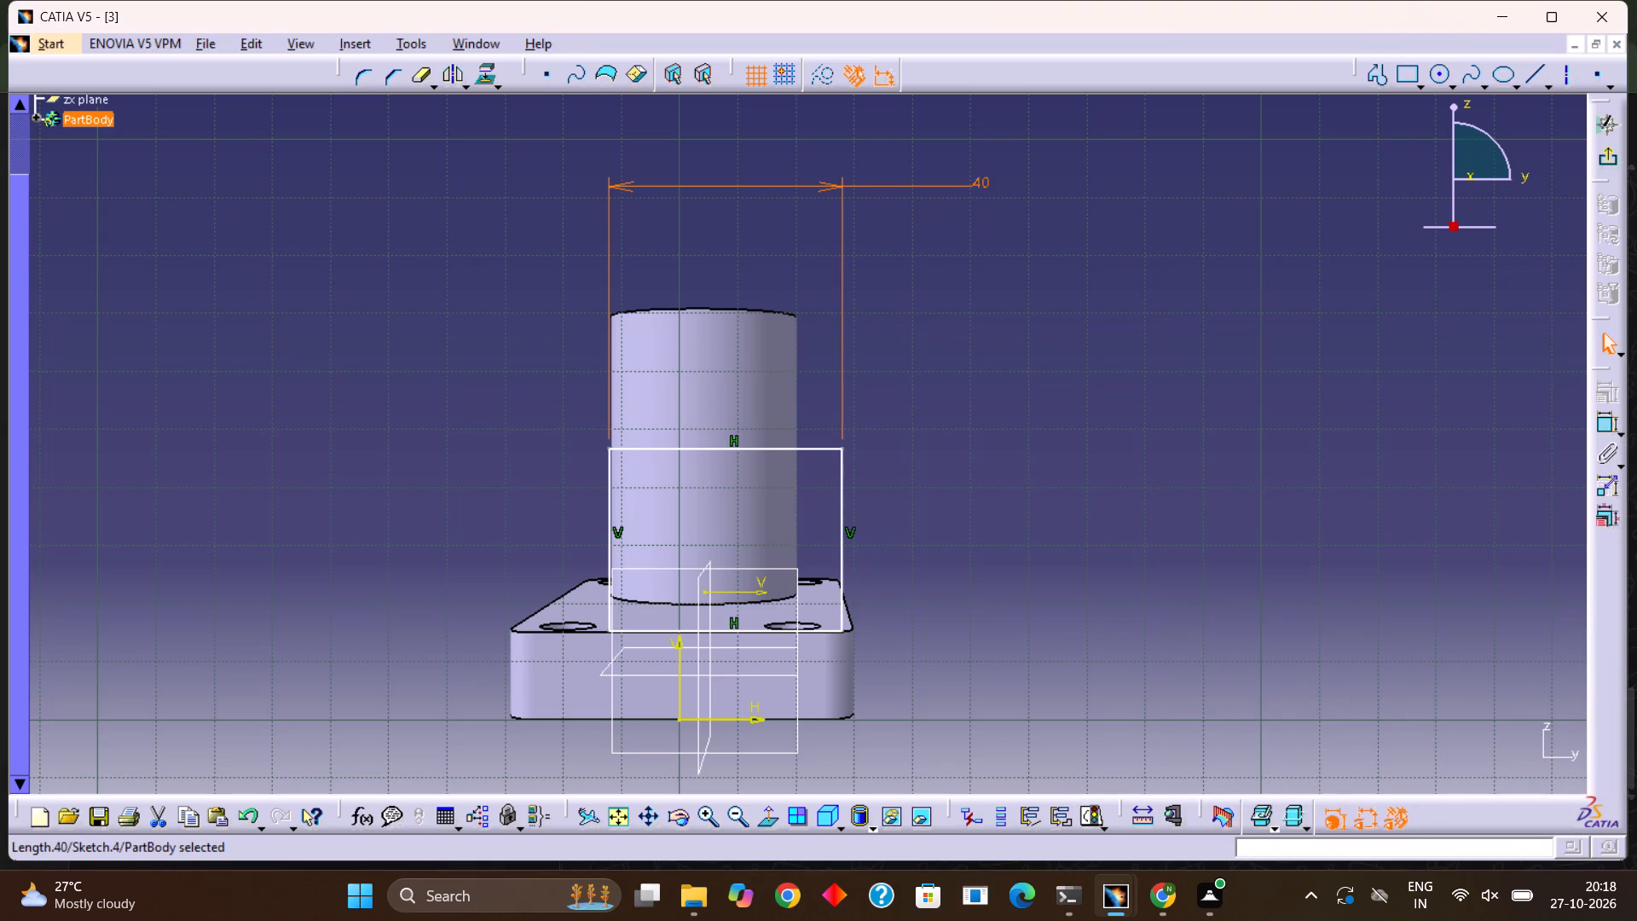
Shift the rectangle sideways so it sits roughly centred on the vertical axis, with its base on the plate's top edge.
left_click_drag(697, 445, 685, 447)
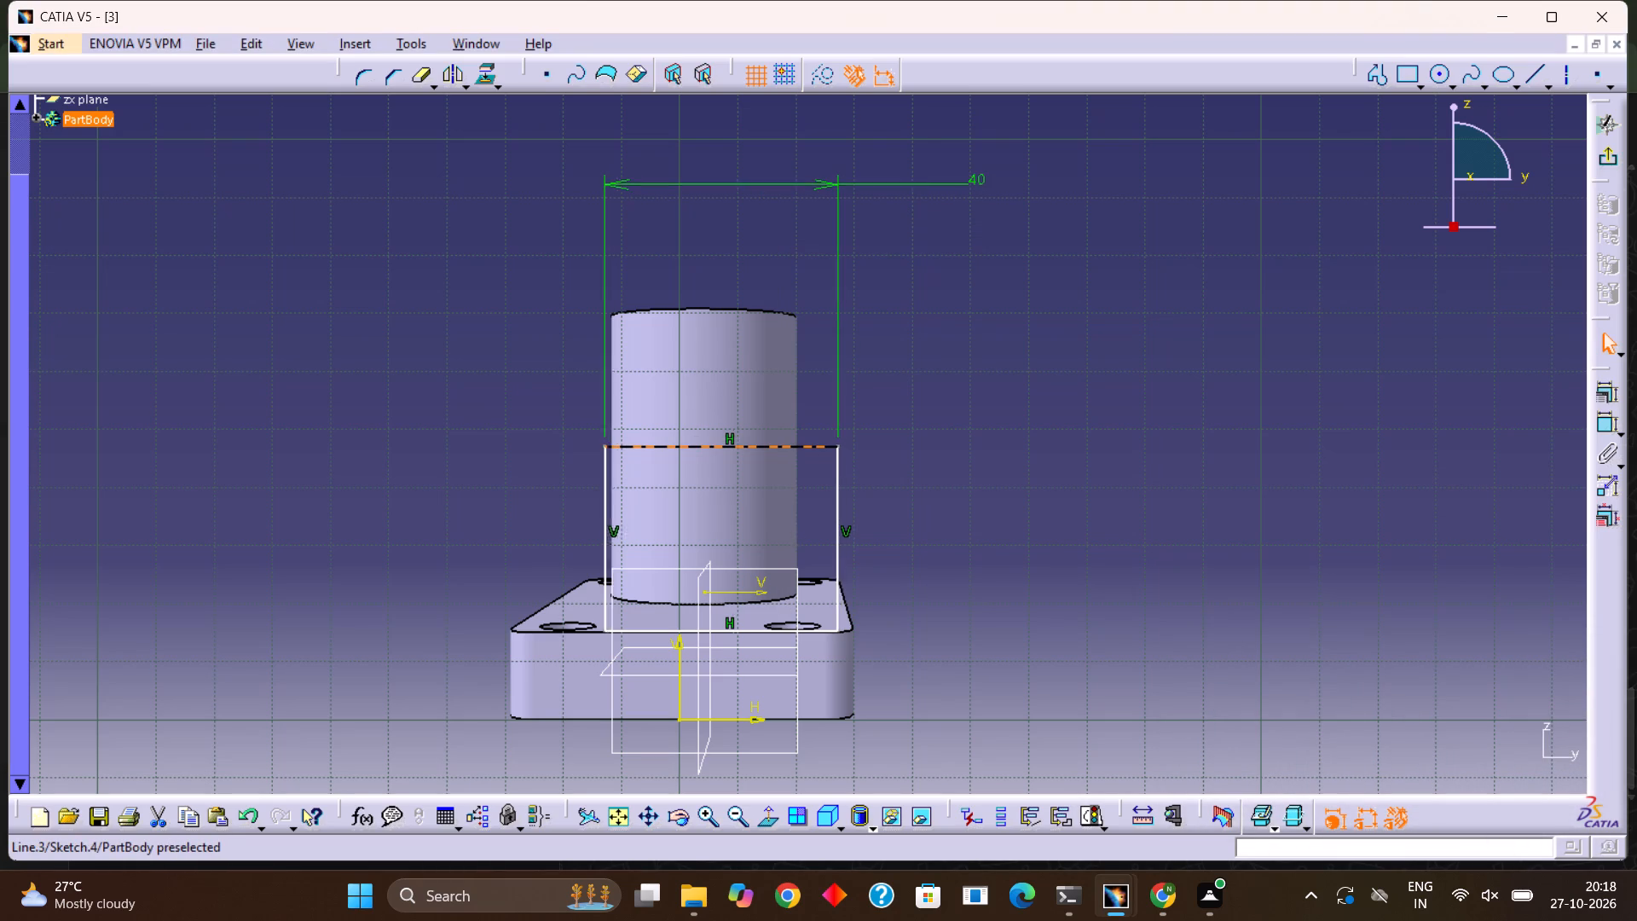
left_click_drag(685, 447, 652, 443)
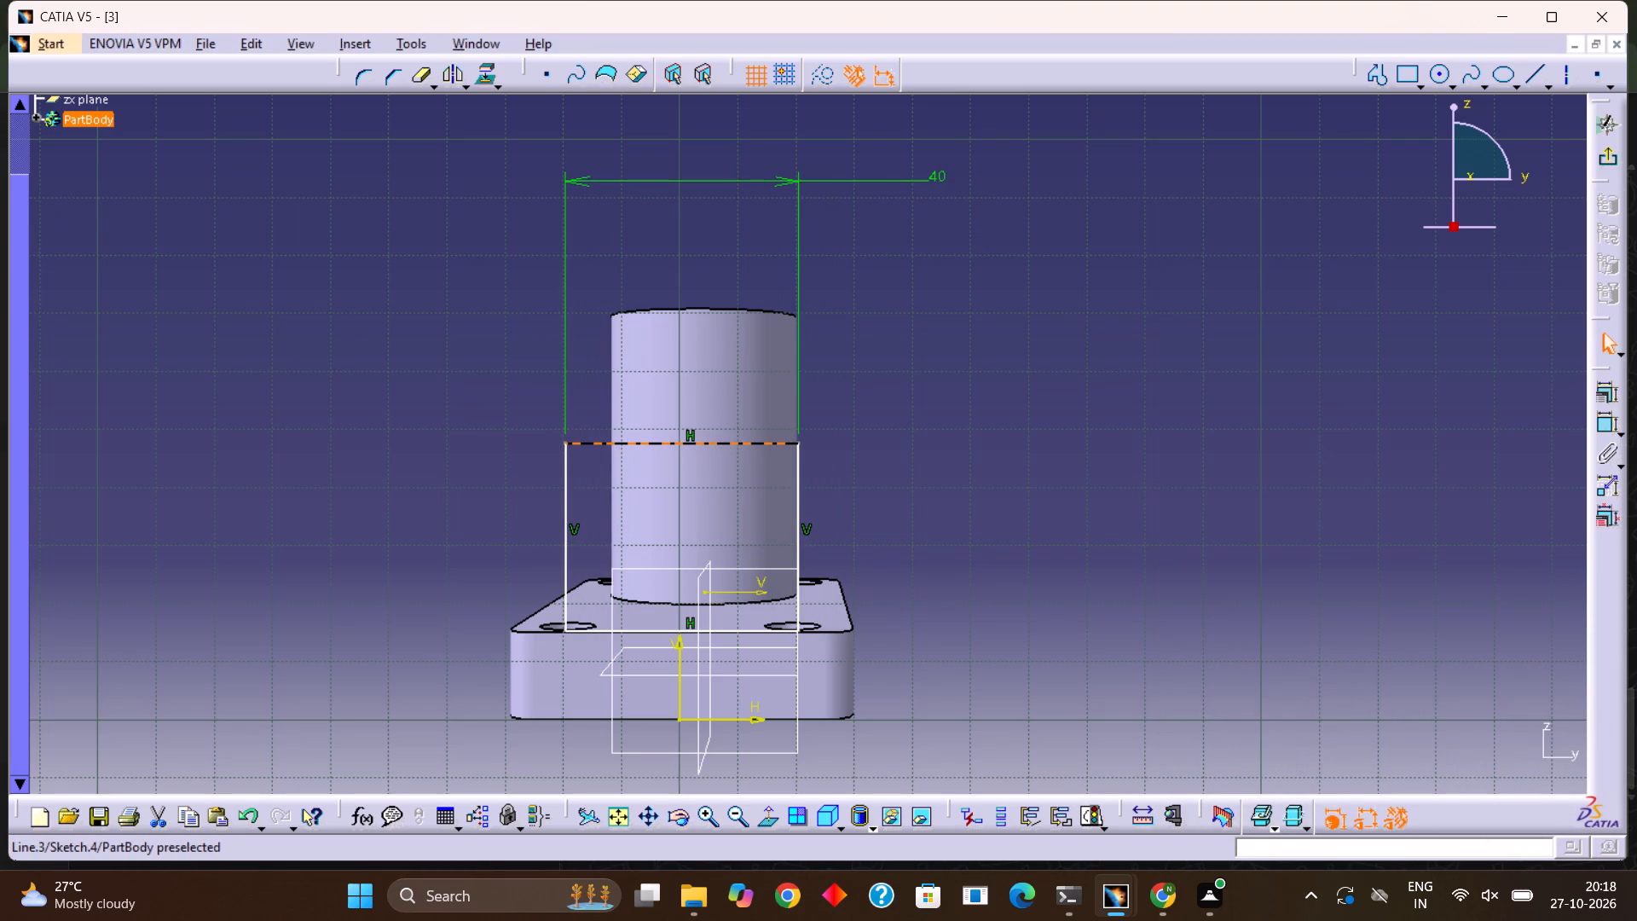
left_click_drag(652, 443, 654, 444)
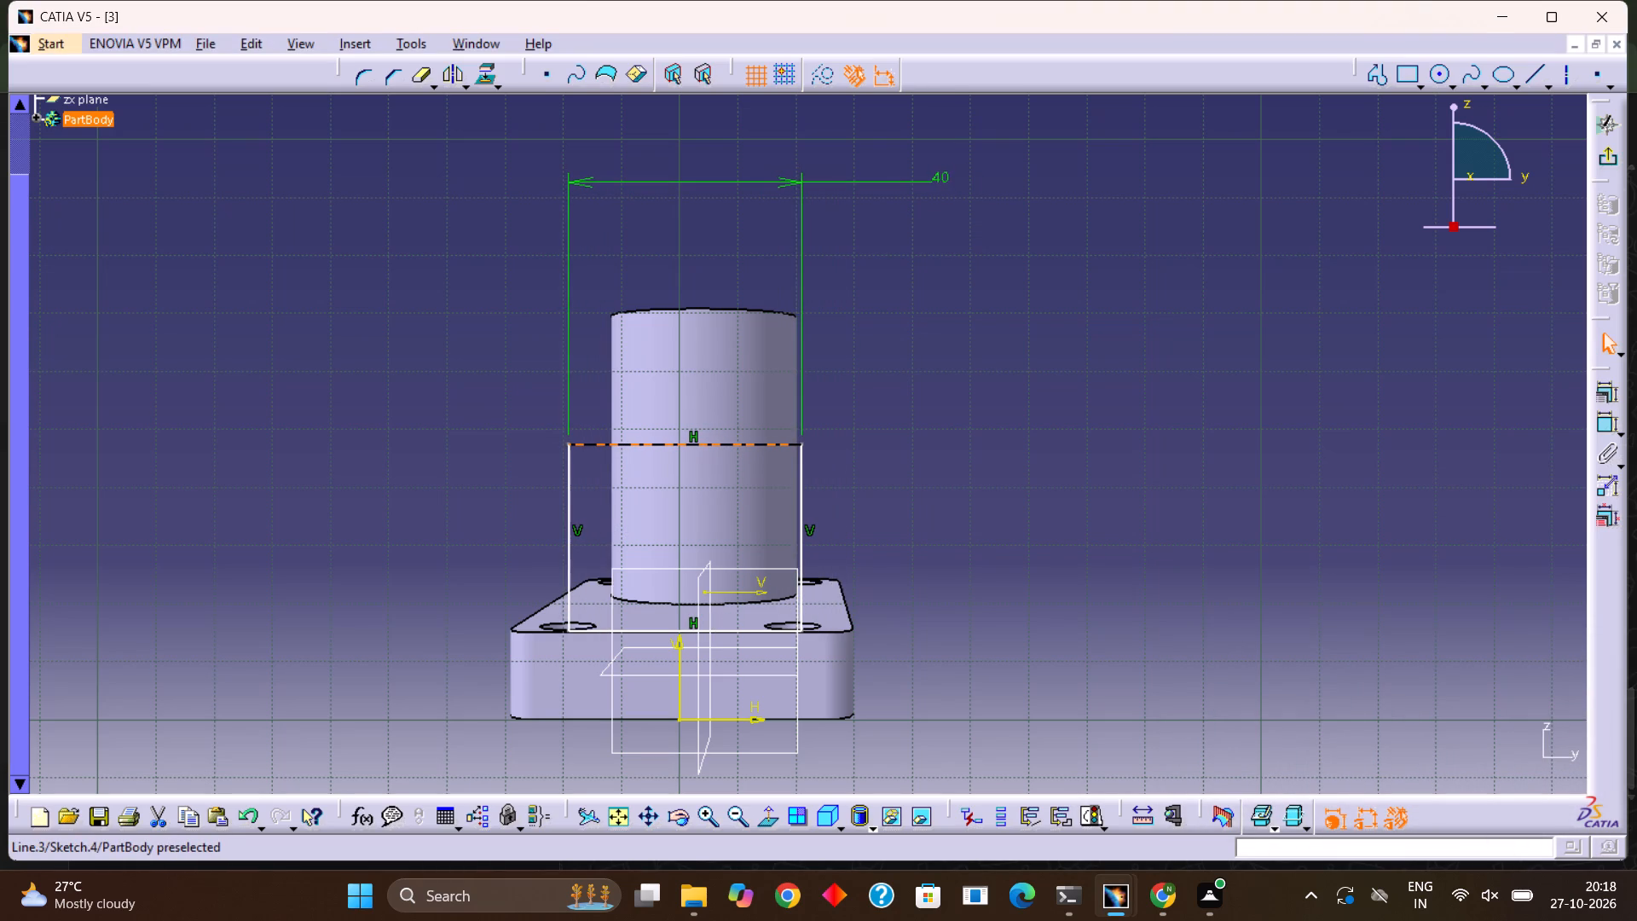
left_click_drag(654, 444, 657, 447)
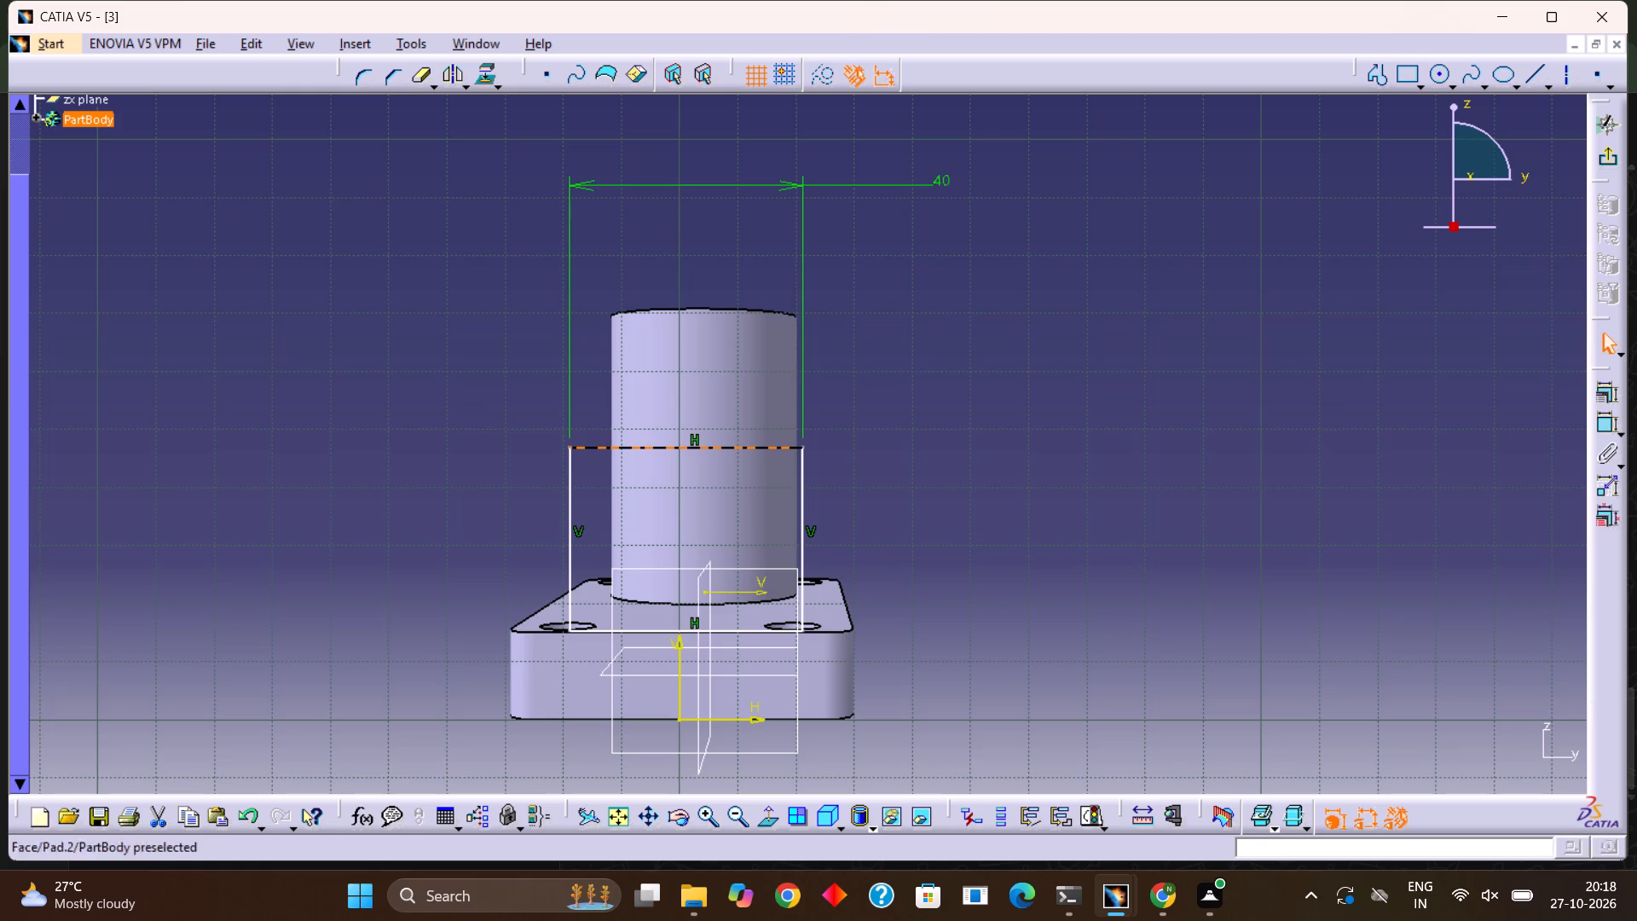
Set the rectangle's width to 30 mm.
double_click(939, 180)
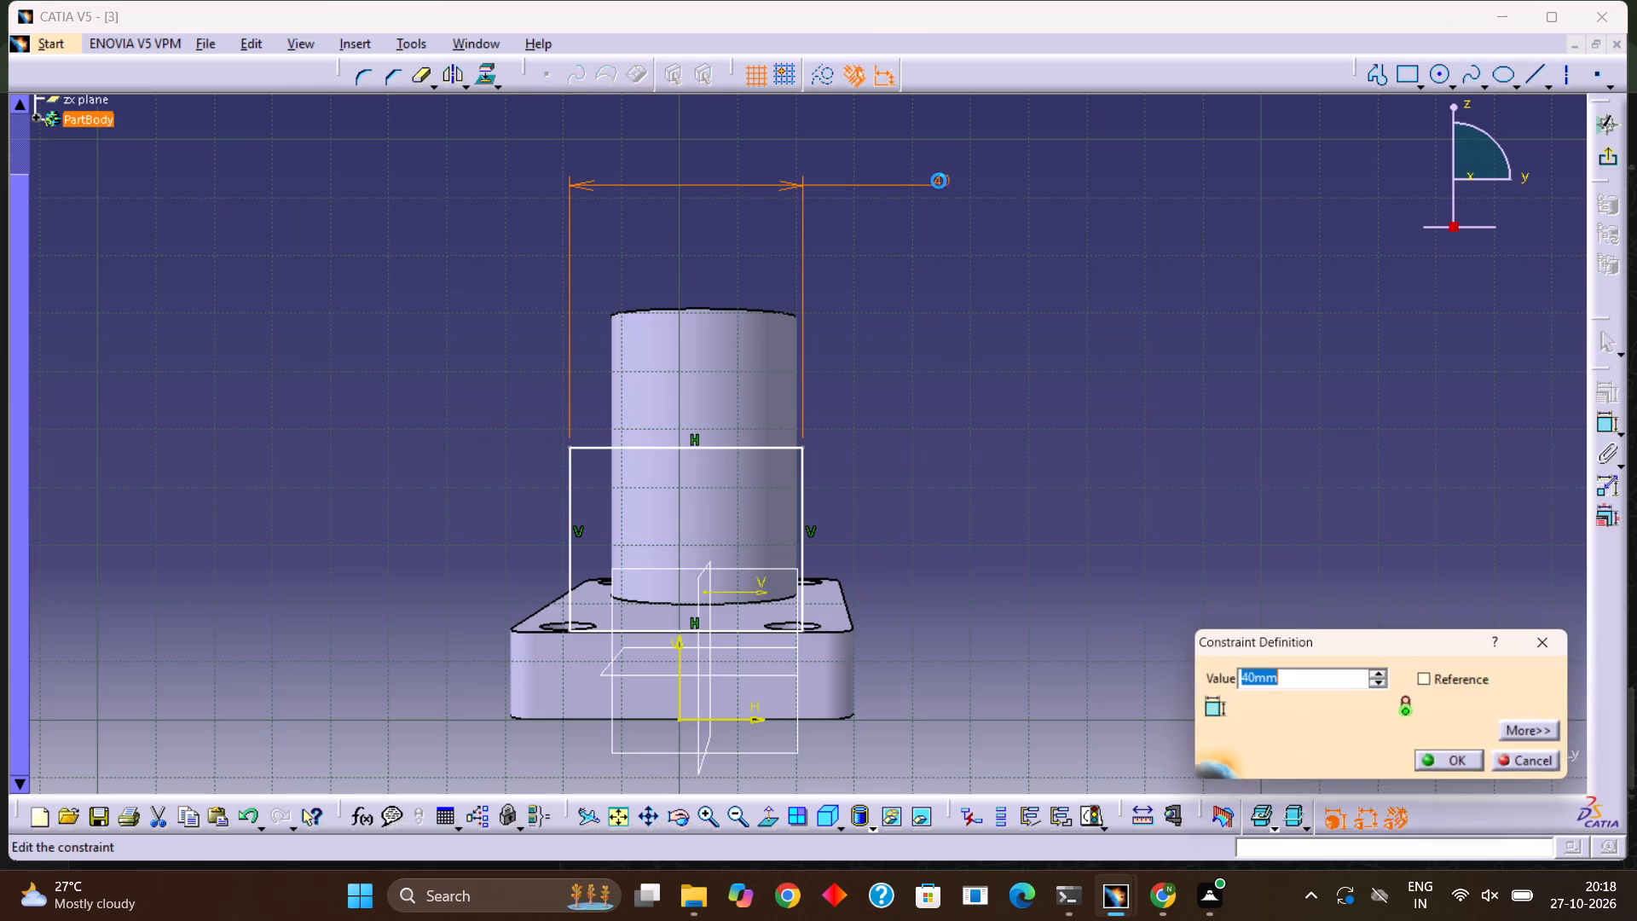
key("BackSpace")
type("30")
key("Return")
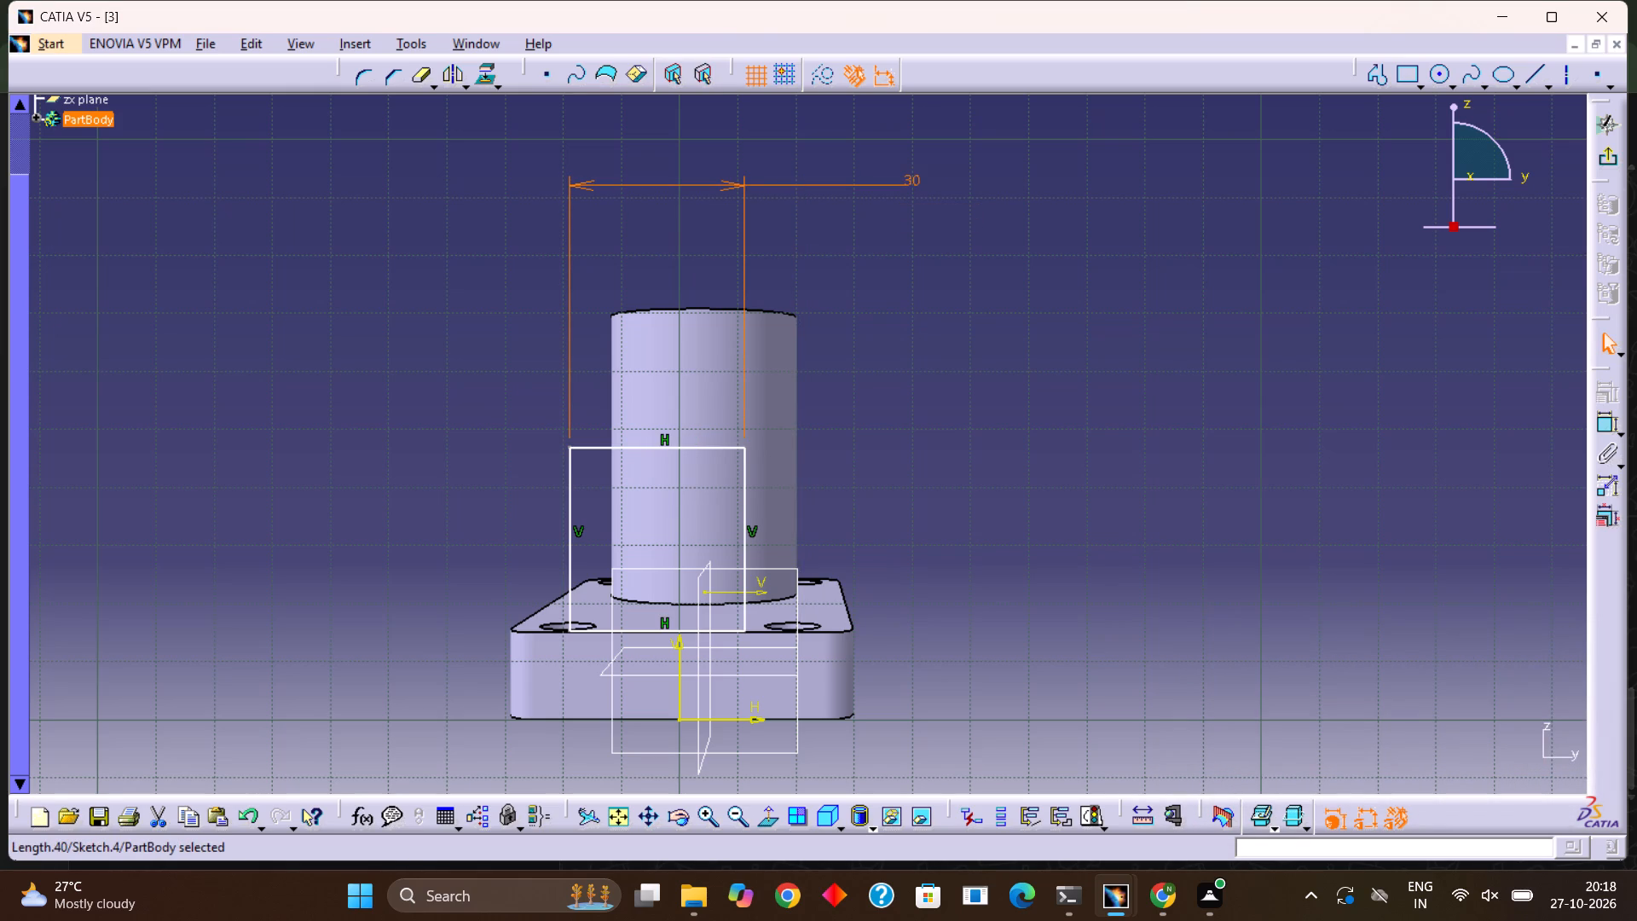
Shift the rectangle sideways by its top edge until it is roughly centred on the sketch's vertical axis.
left_click_drag(669, 443, 686, 446)
left_click_drag(670, 445, 682, 449)
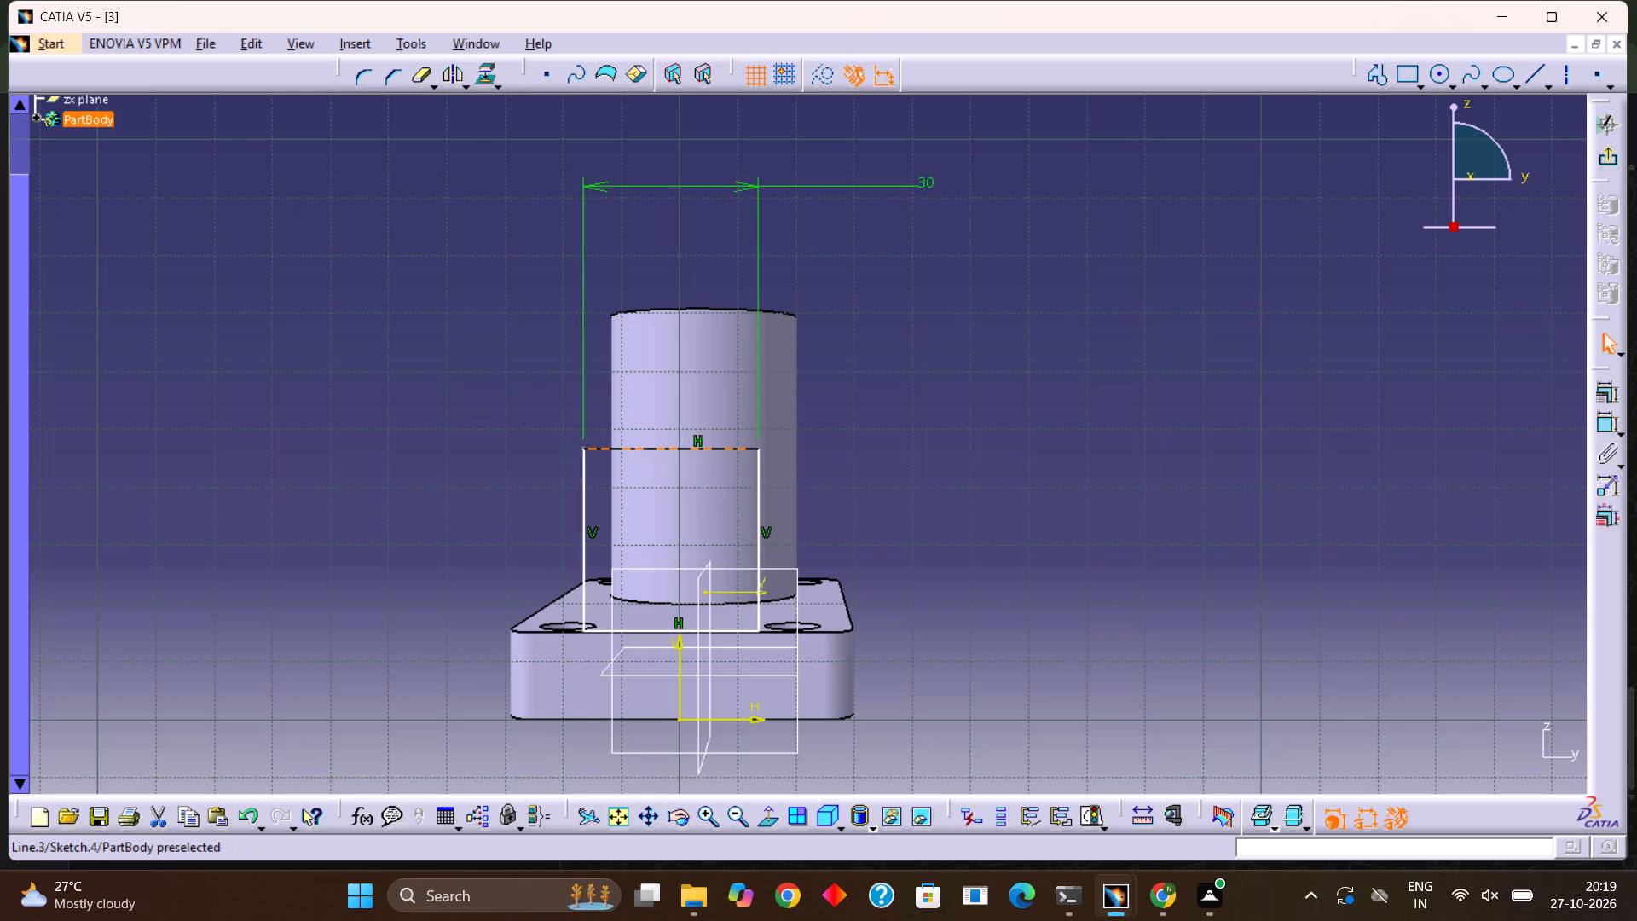
left_click_drag(682, 449, 691, 456)
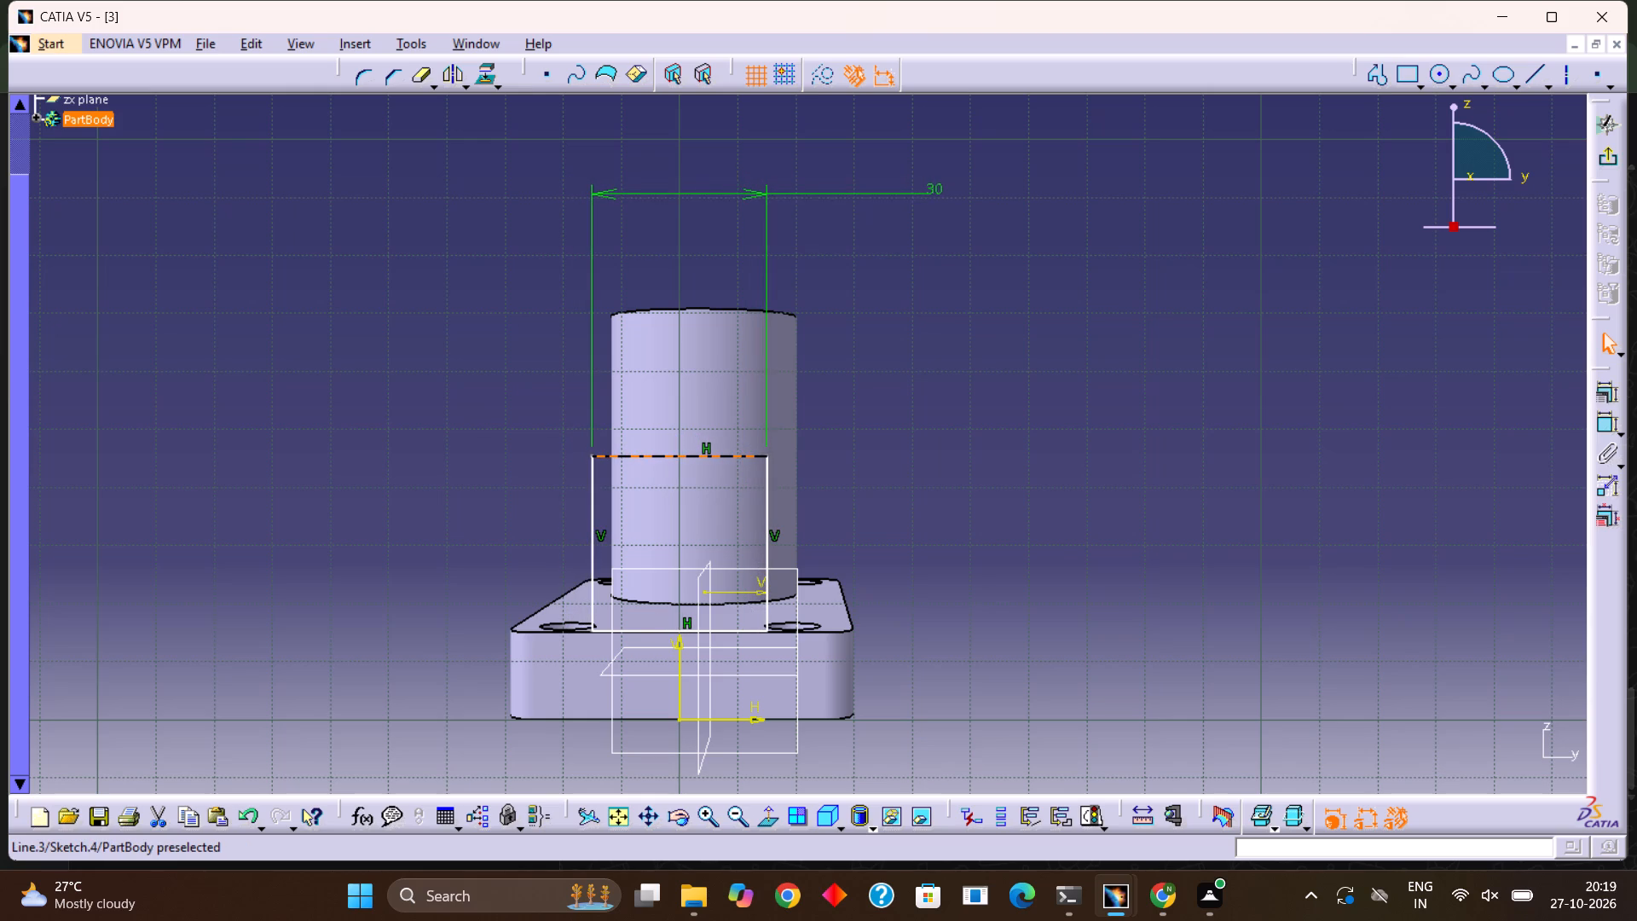
left_click_drag(691, 456, 692, 457)
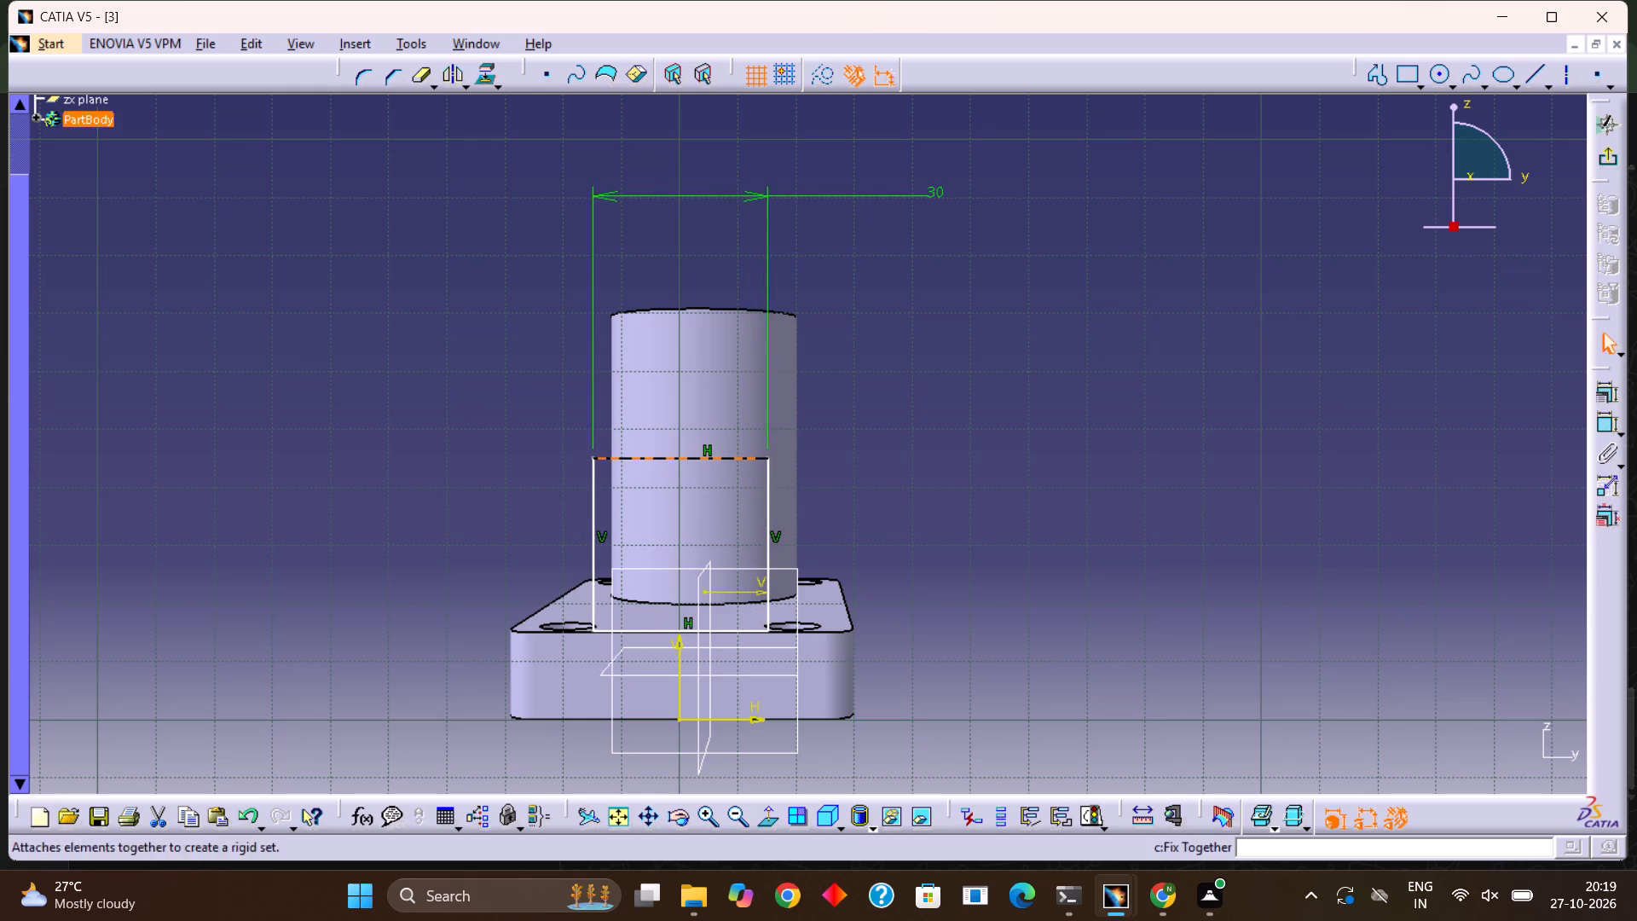
left_click(1423, 408)
Dimension the rectangle's height and set it to 25 mm.
left_click(1597, 429)
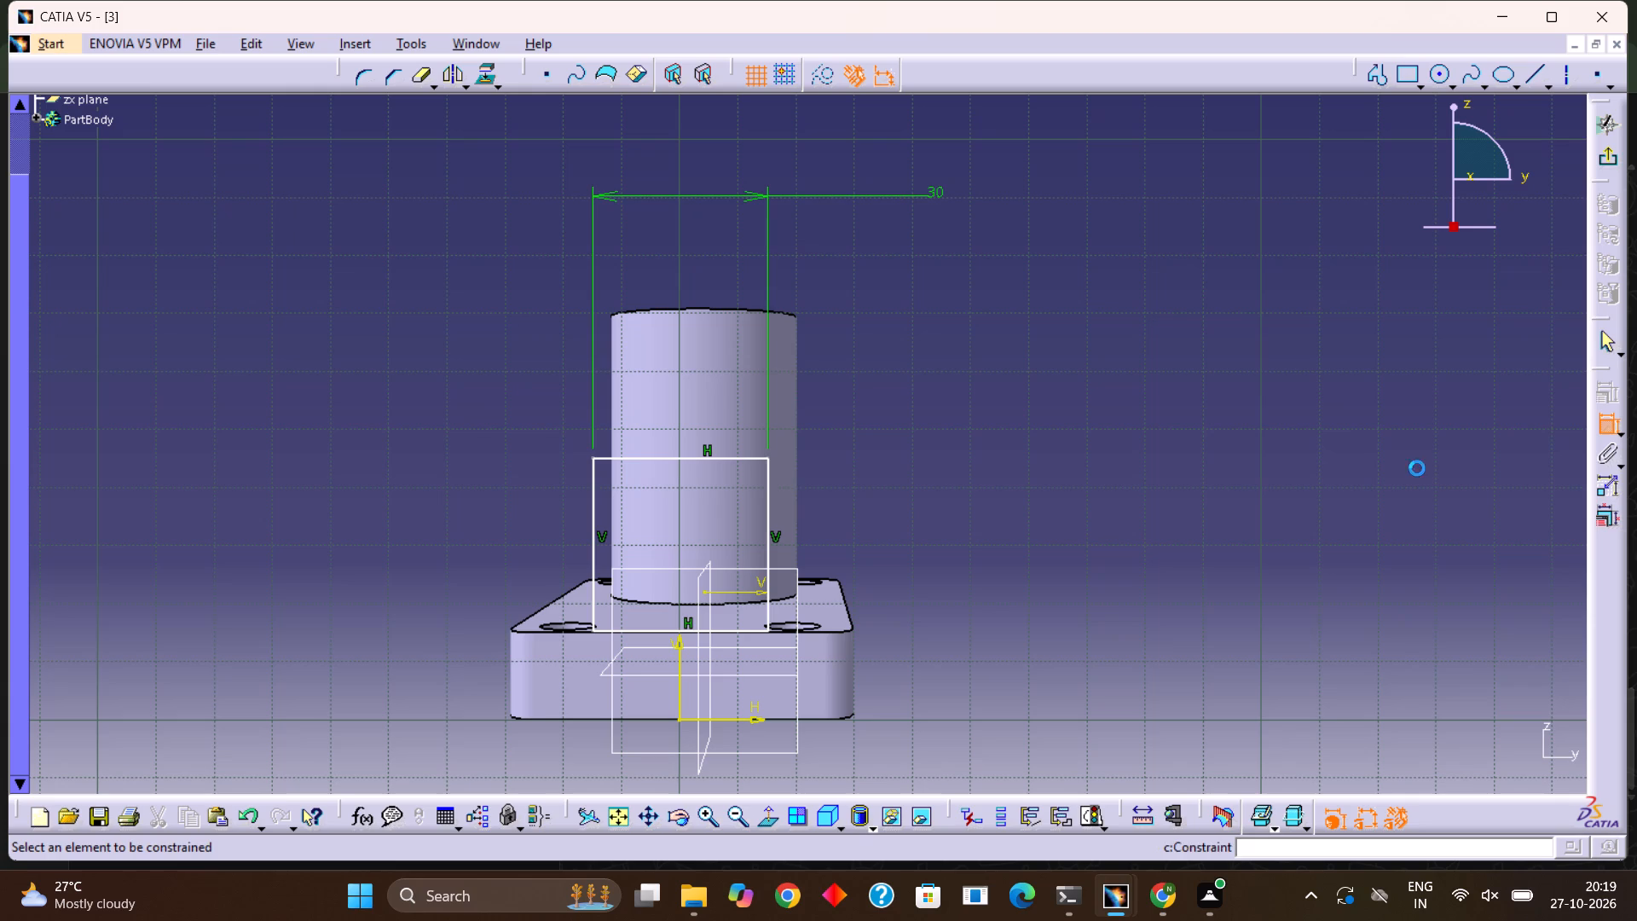
left_click(764, 512)
left_click(980, 510)
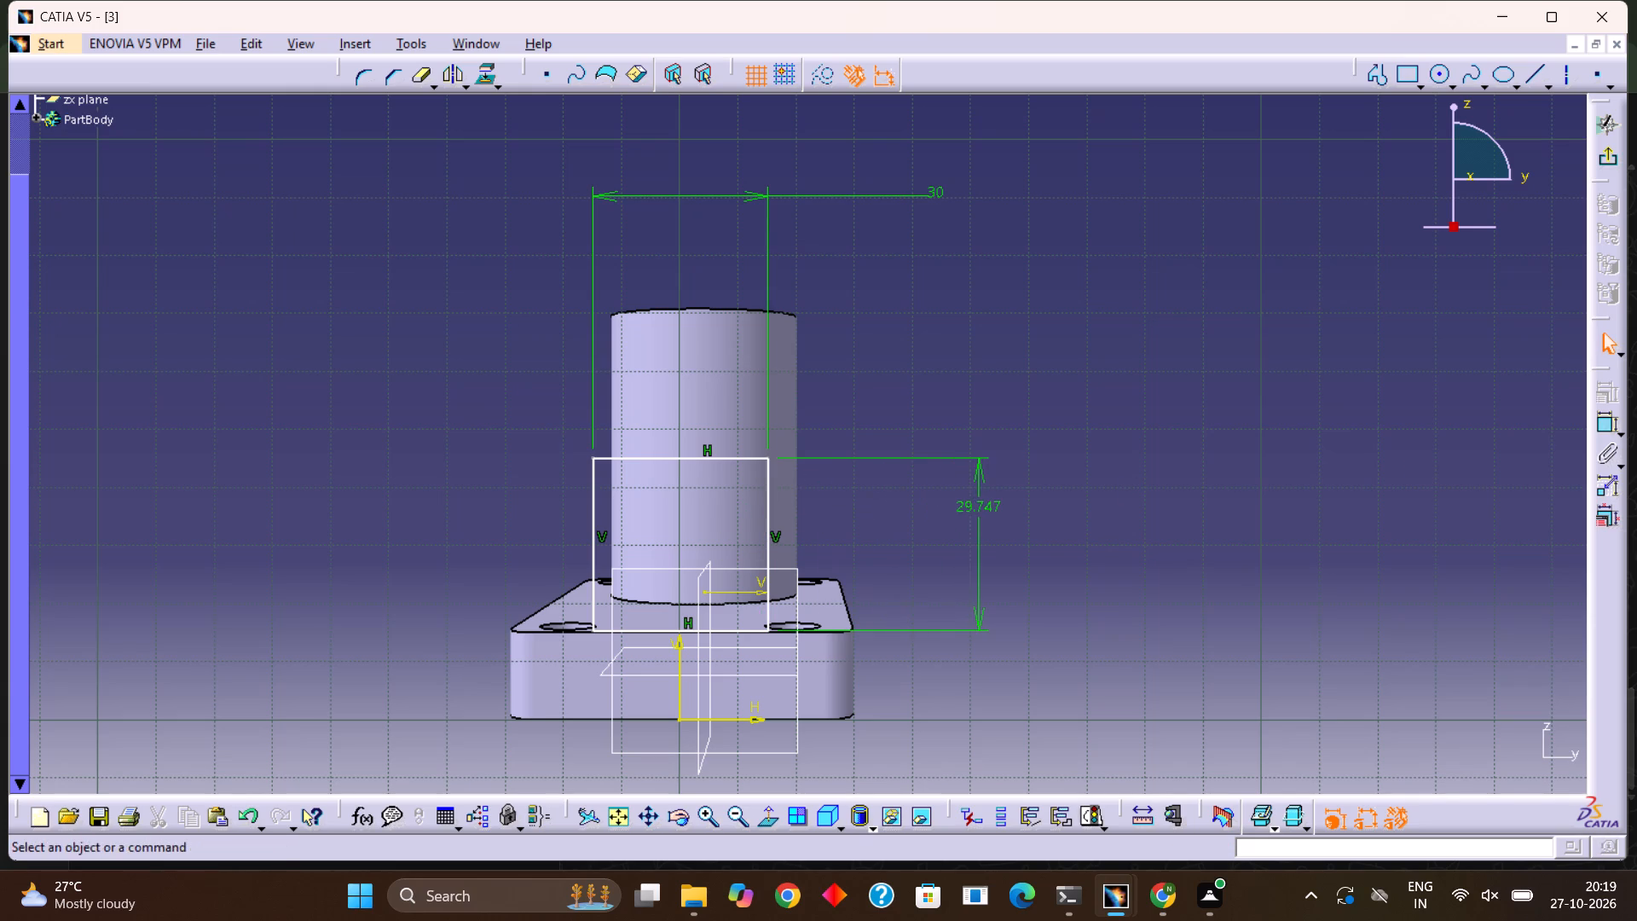
double_click(981, 506)
key("BackSpace")
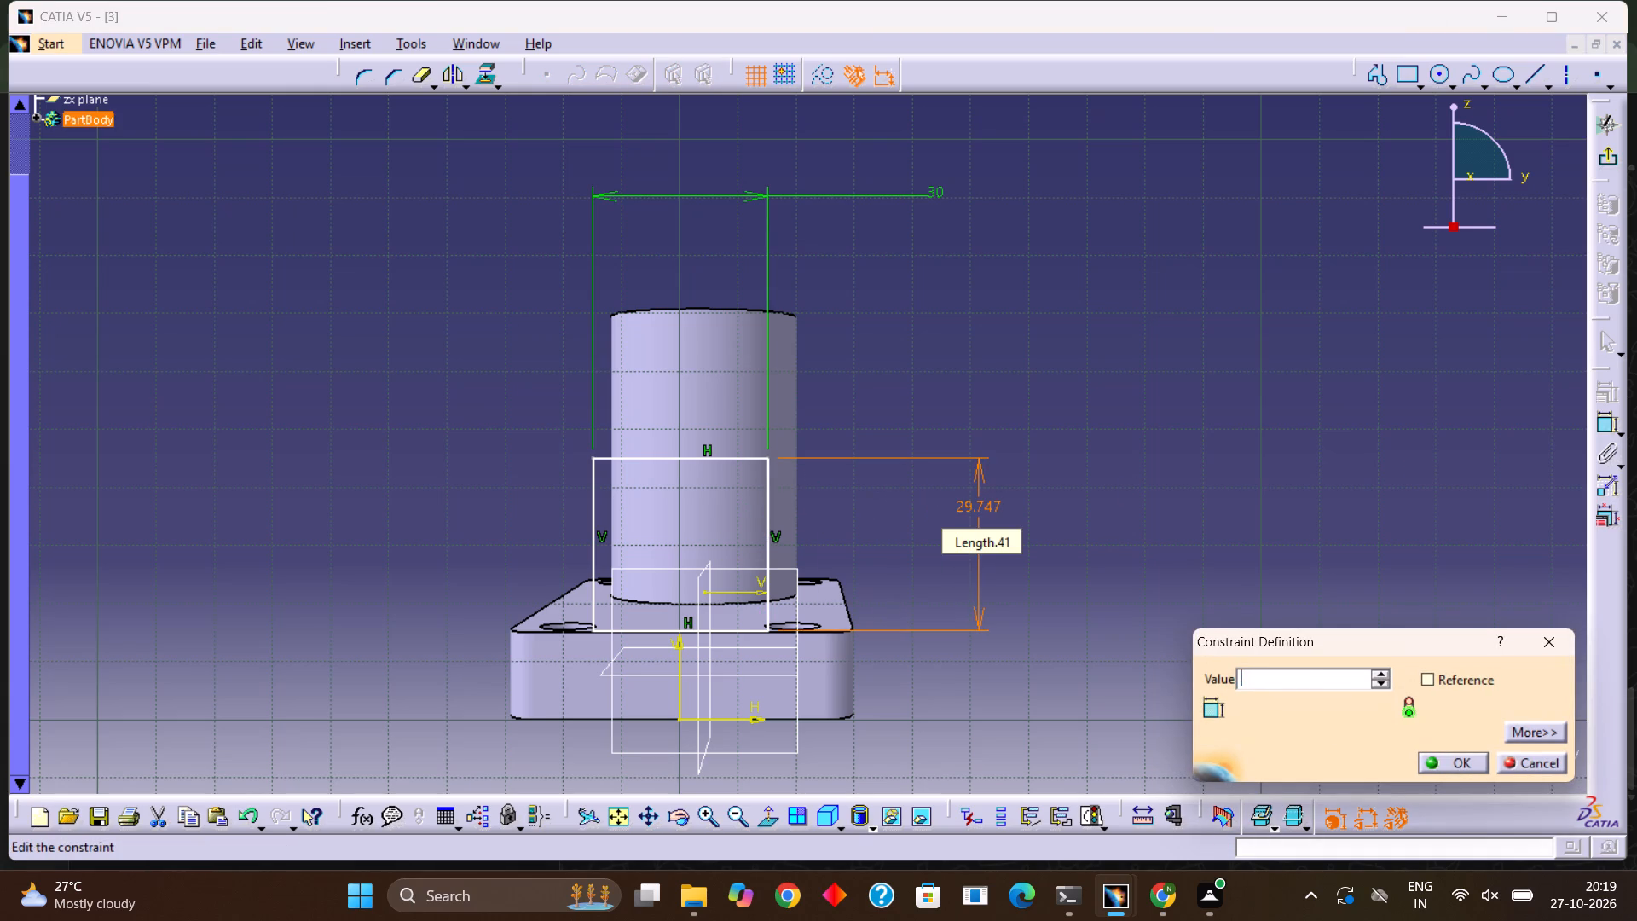
type("25")
key("Return")
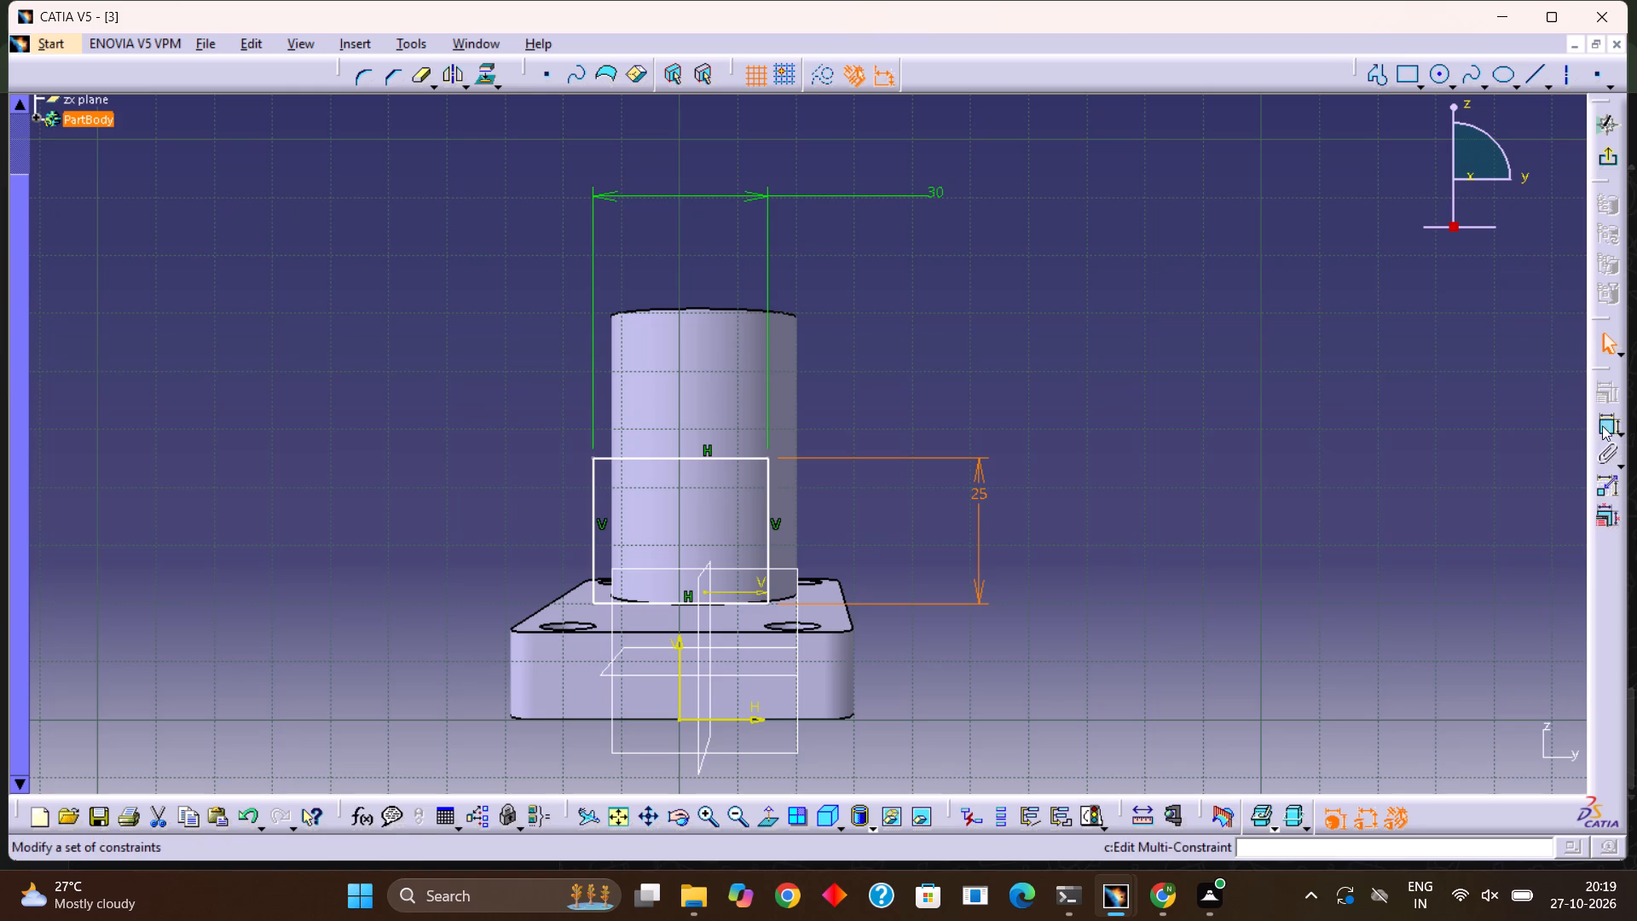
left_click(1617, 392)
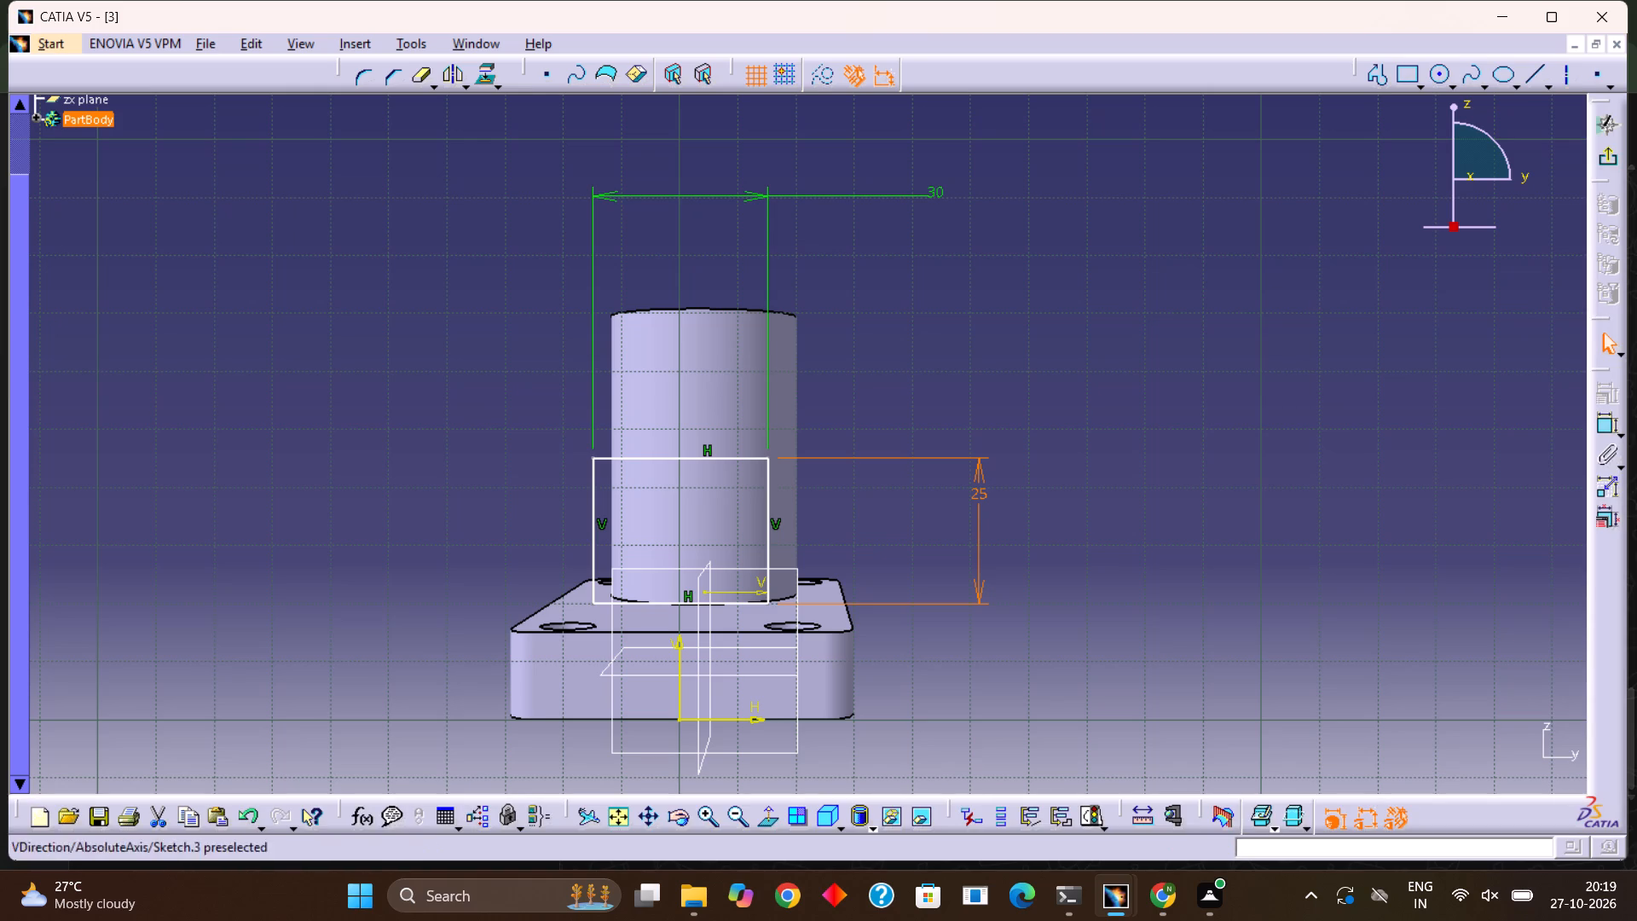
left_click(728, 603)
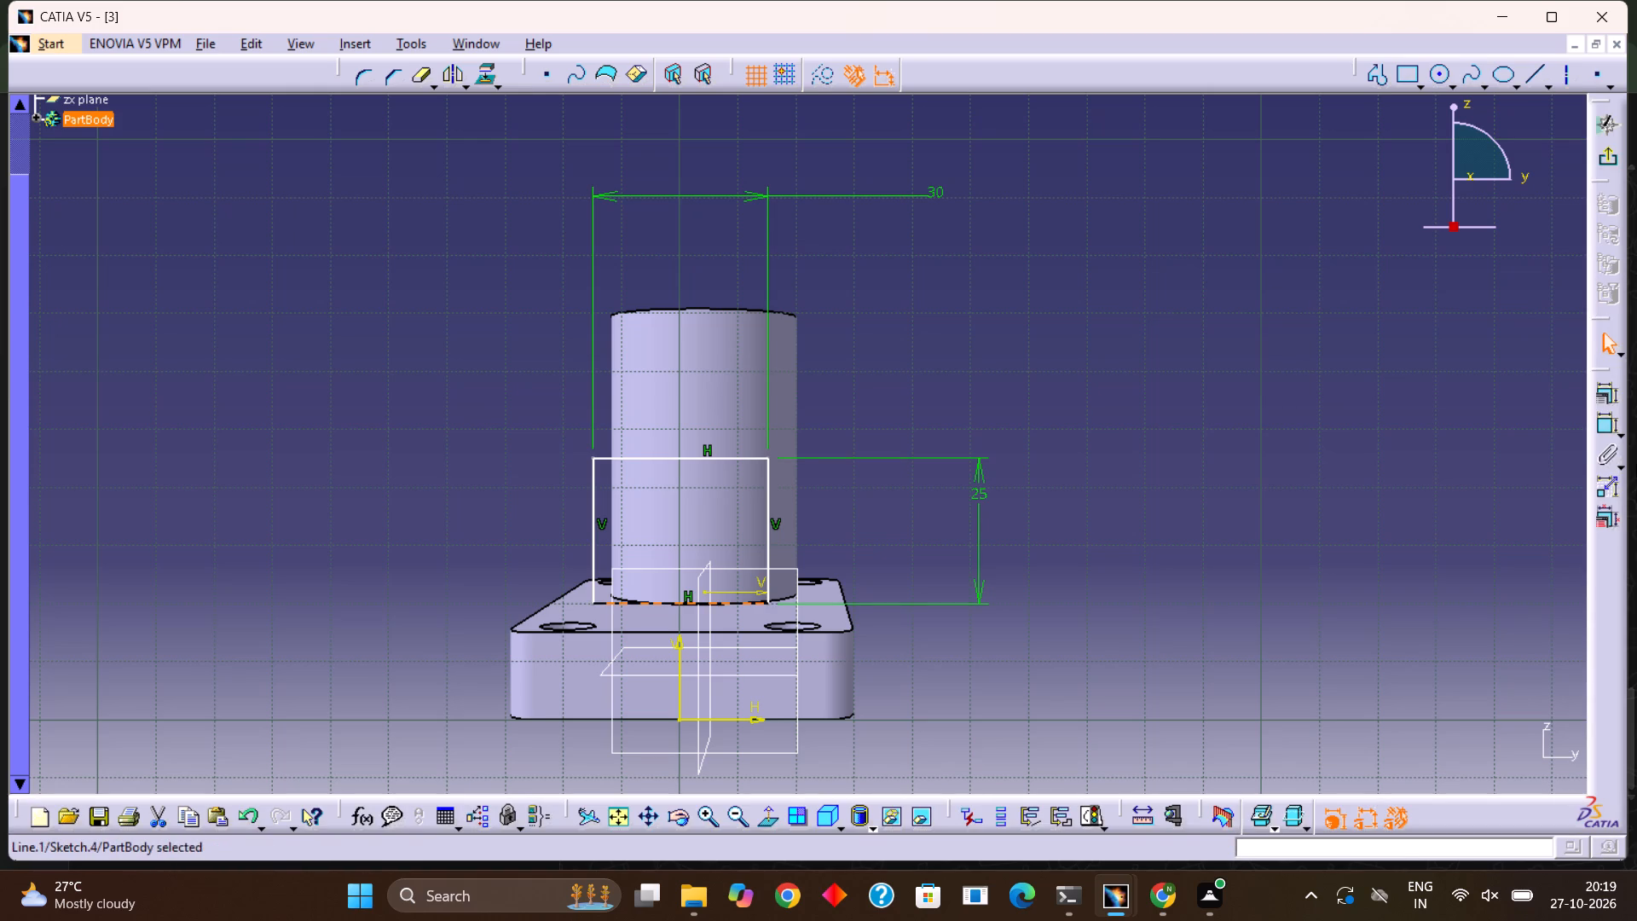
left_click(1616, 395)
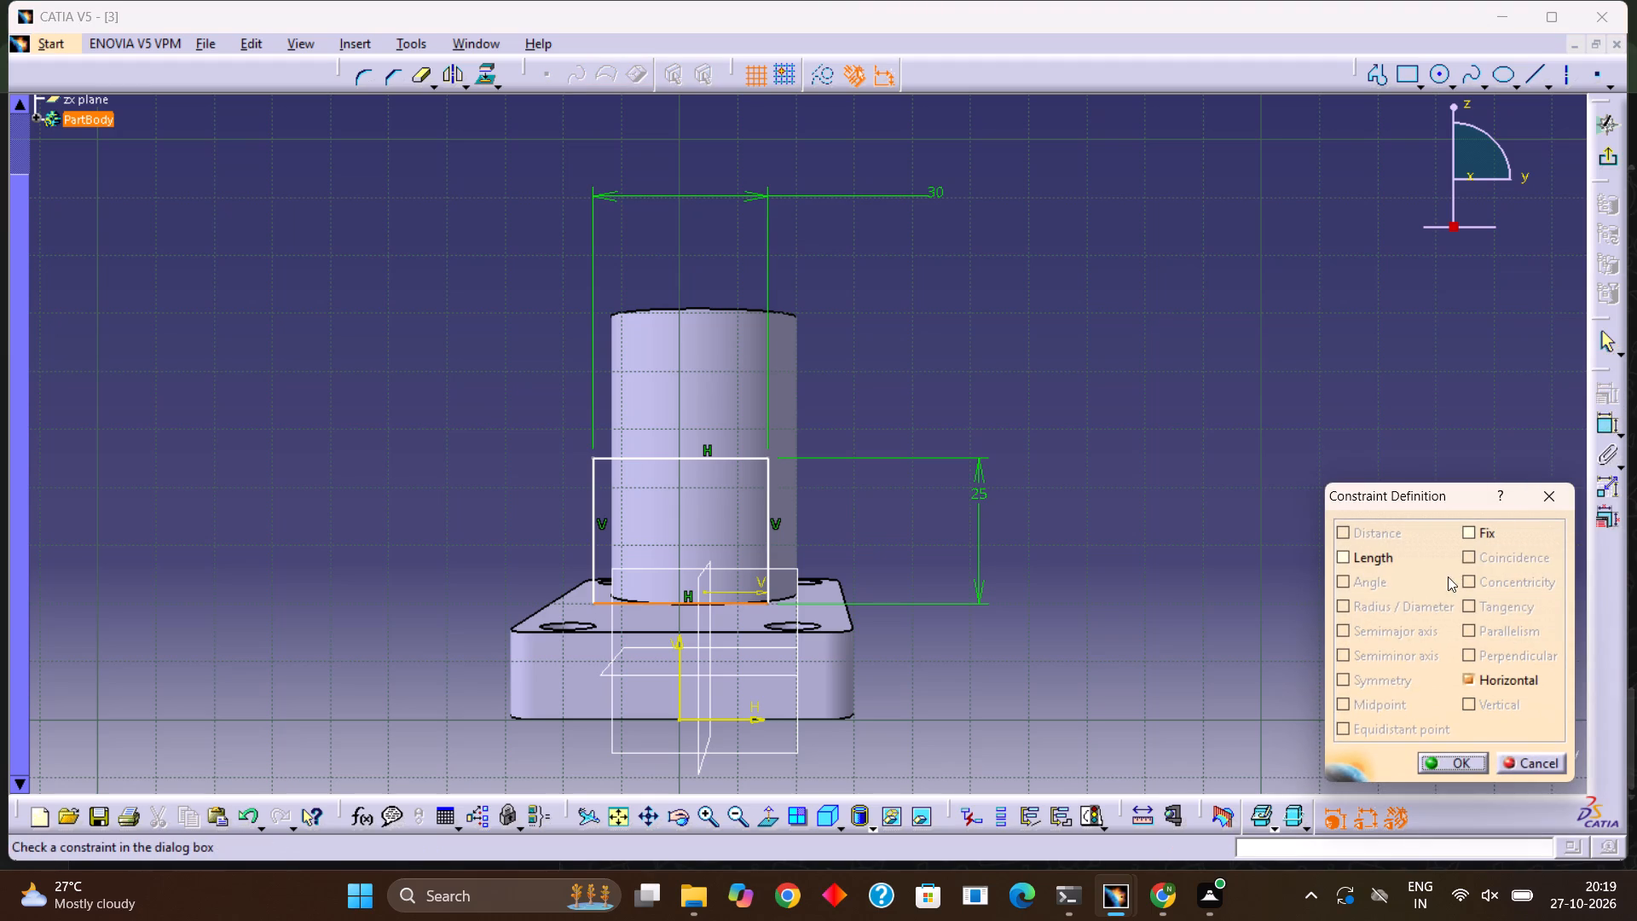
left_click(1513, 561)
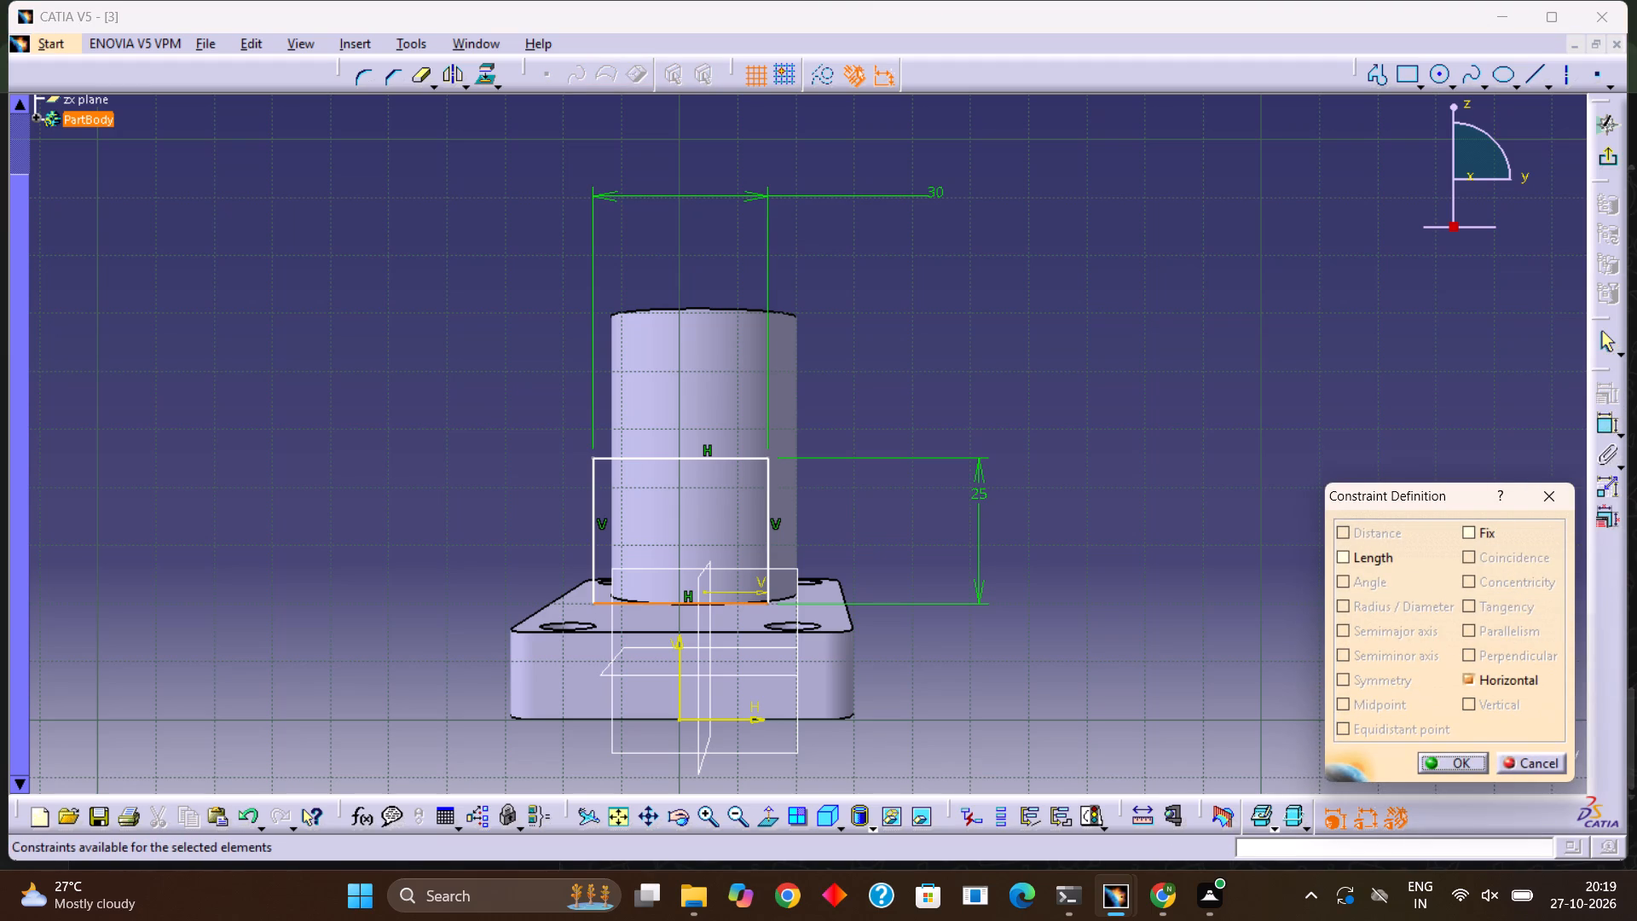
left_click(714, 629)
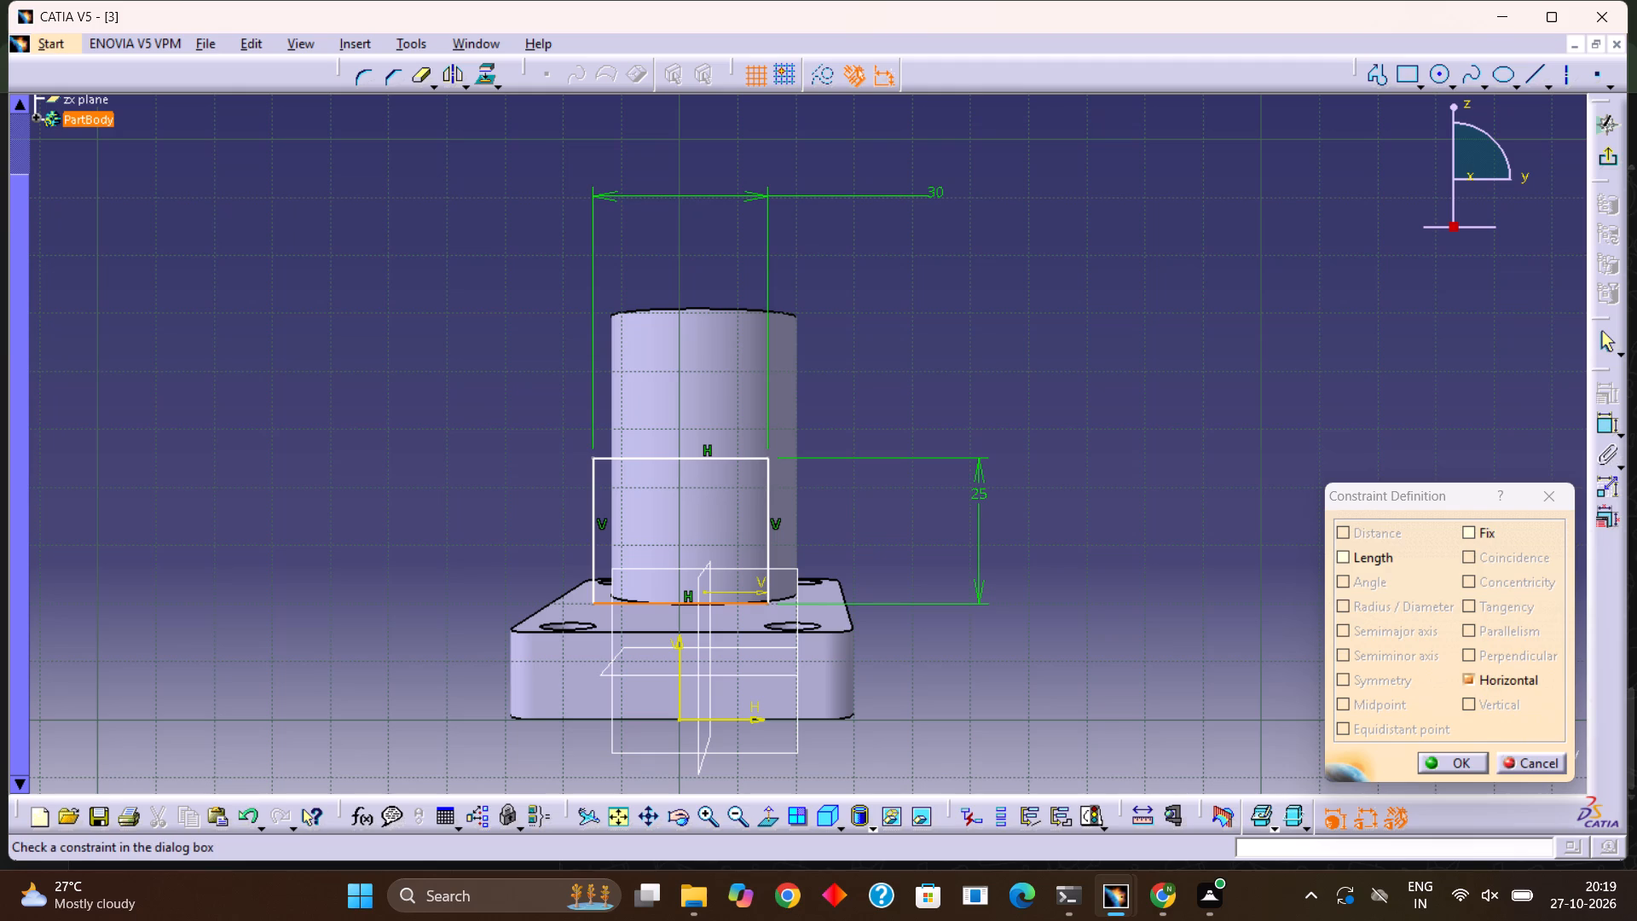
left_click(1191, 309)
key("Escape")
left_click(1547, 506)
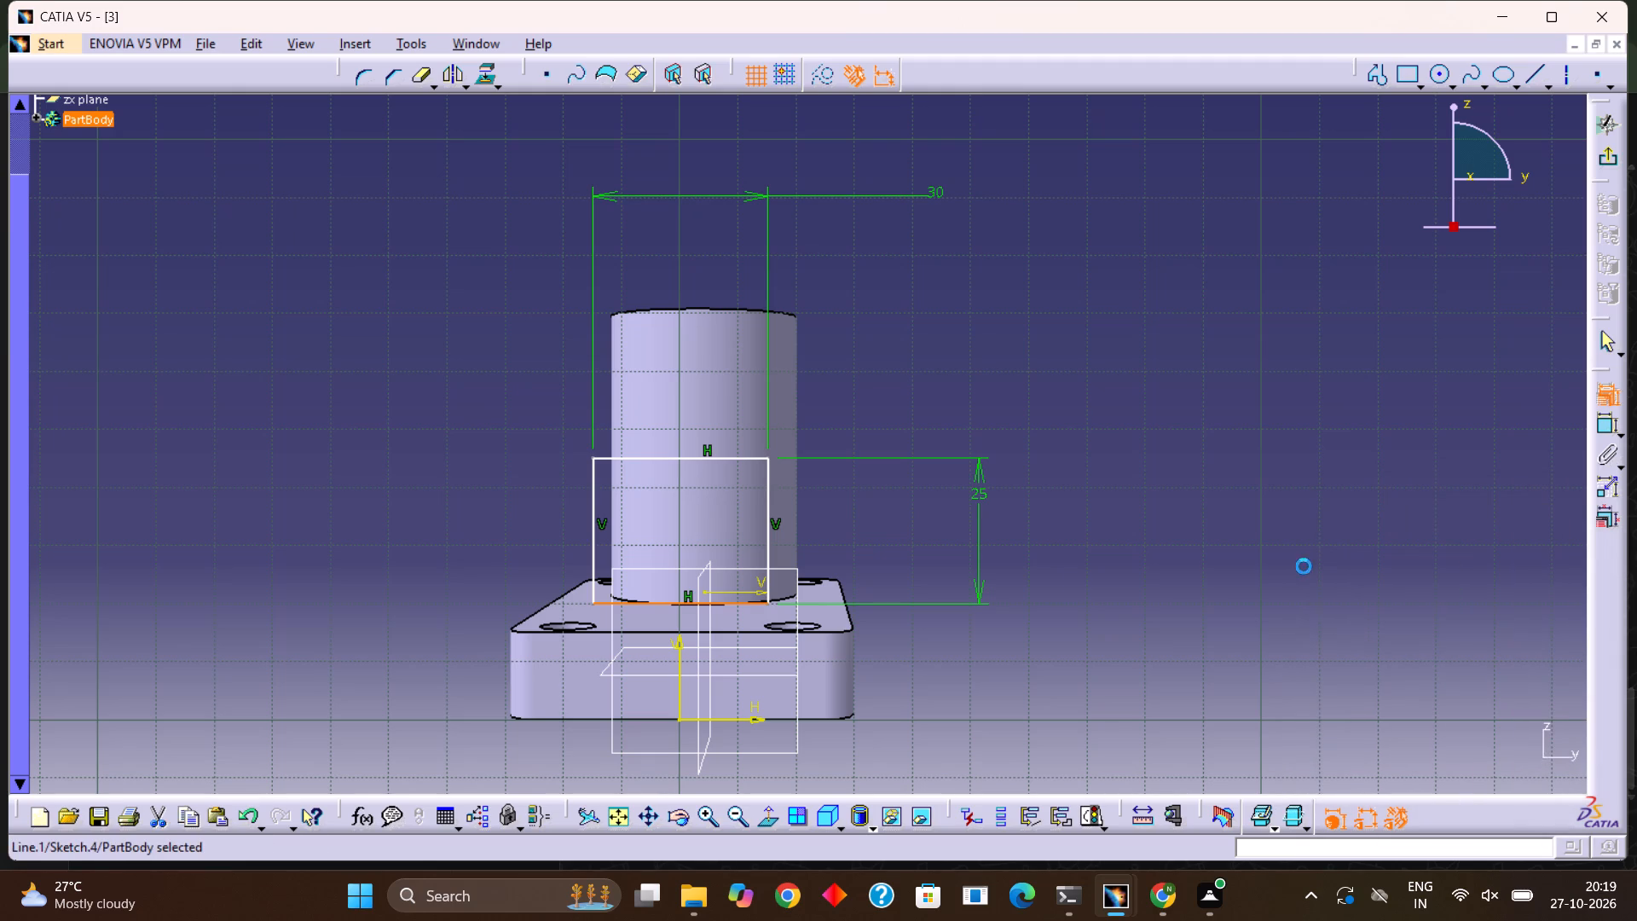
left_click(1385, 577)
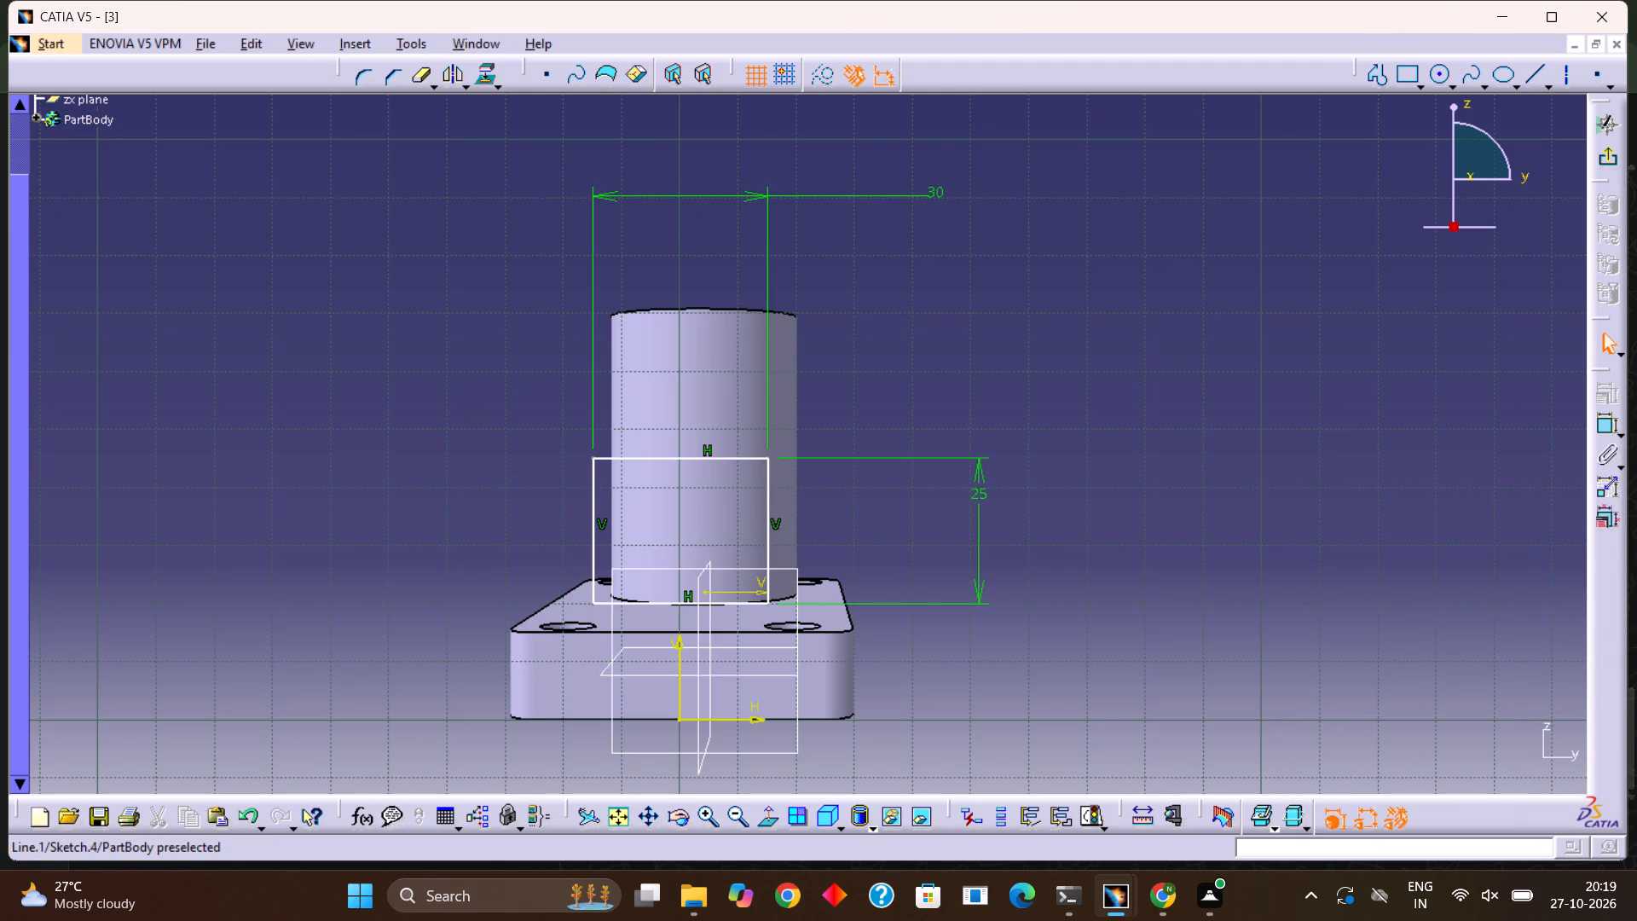
Move the rectangle down so its base line sits close to the plate's upper front edge.
left_click_drag(734, 601, 737, 626)
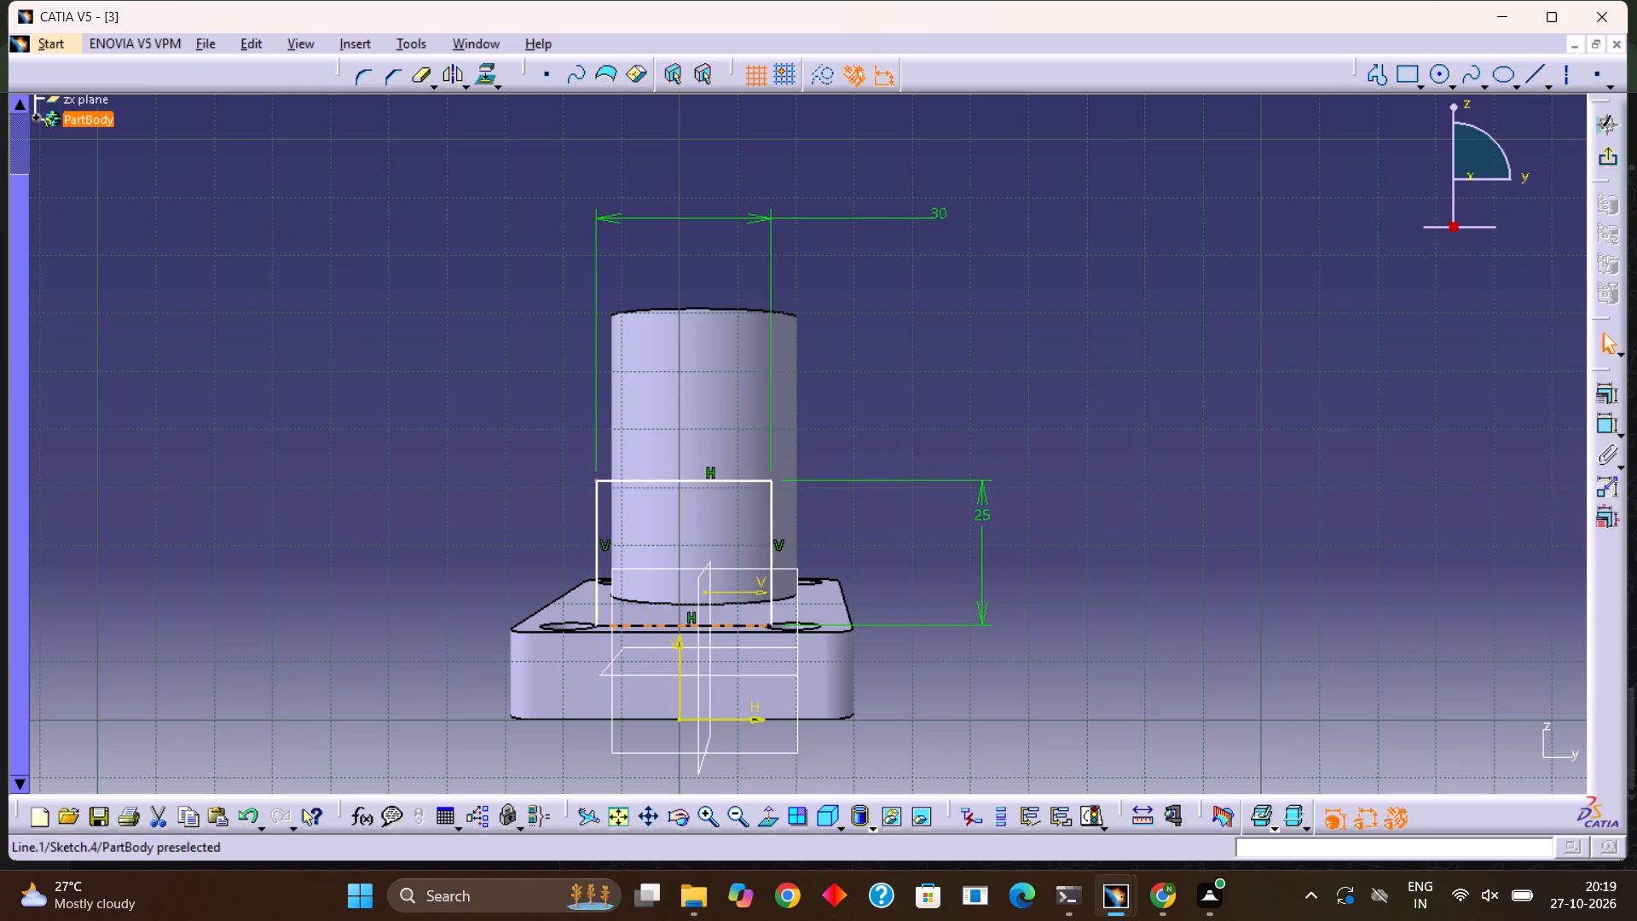
left_click_drag(737, 626, 737, 627)
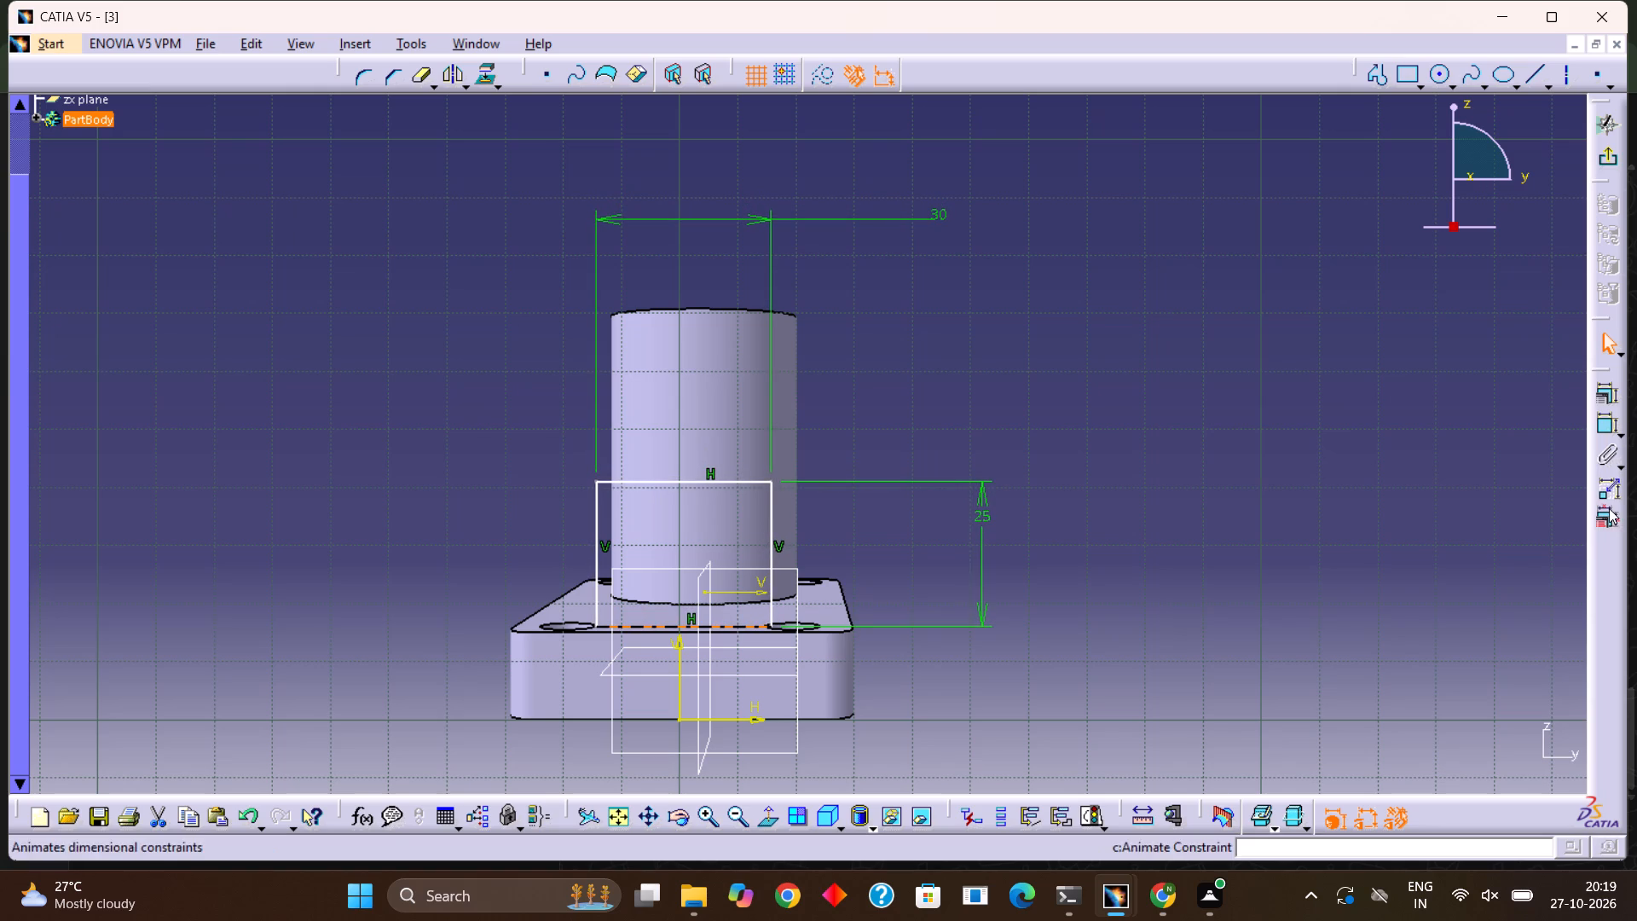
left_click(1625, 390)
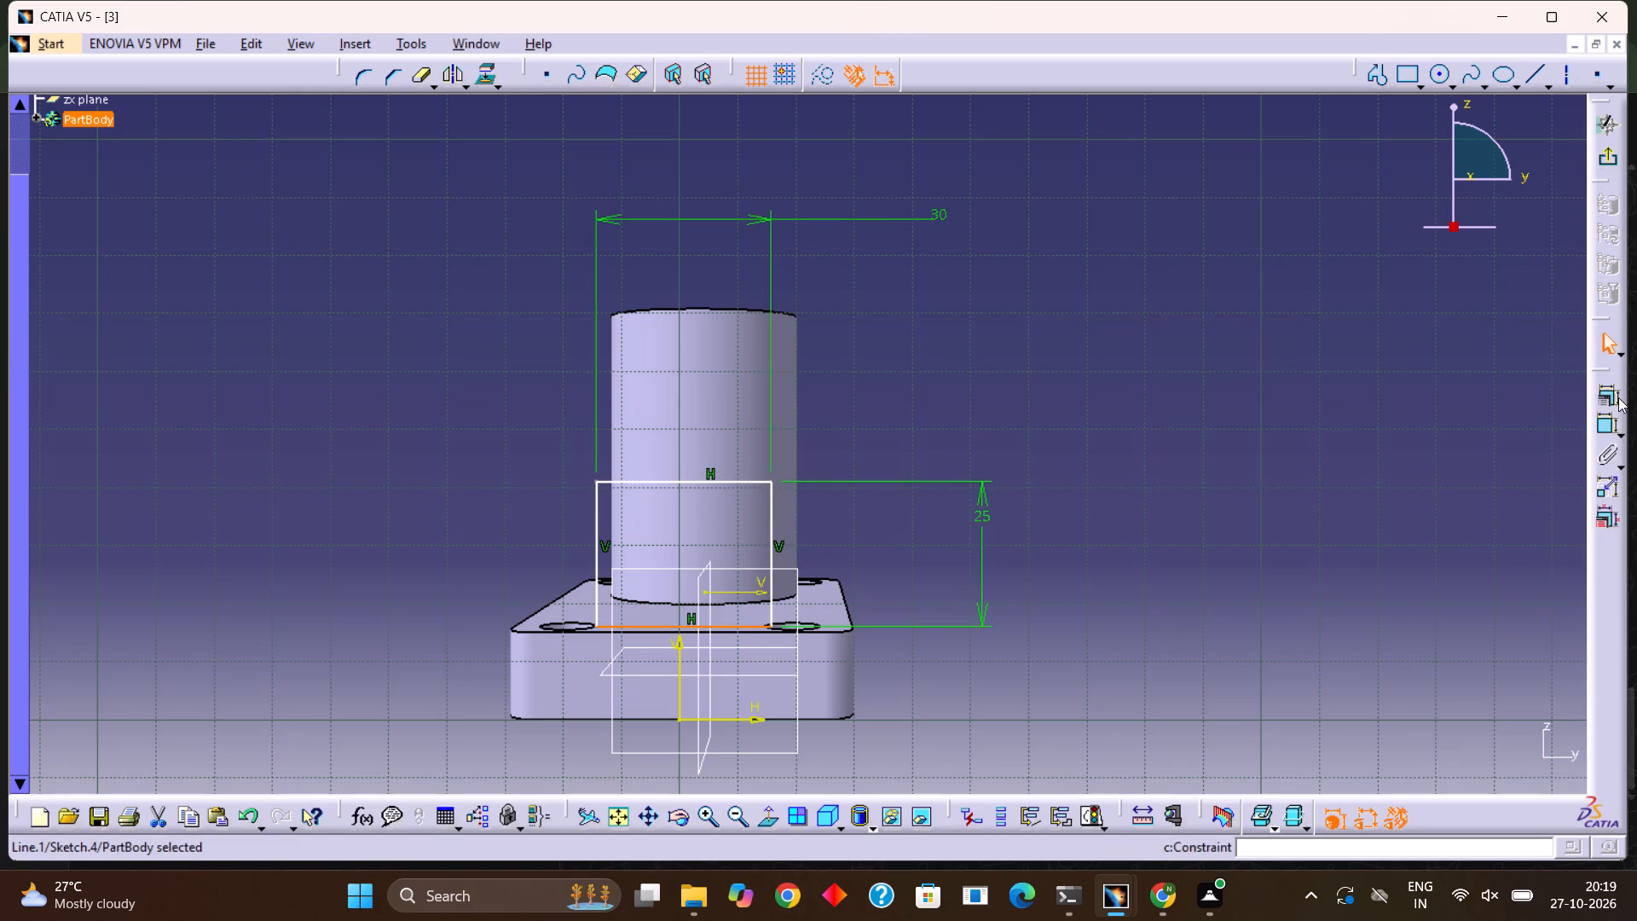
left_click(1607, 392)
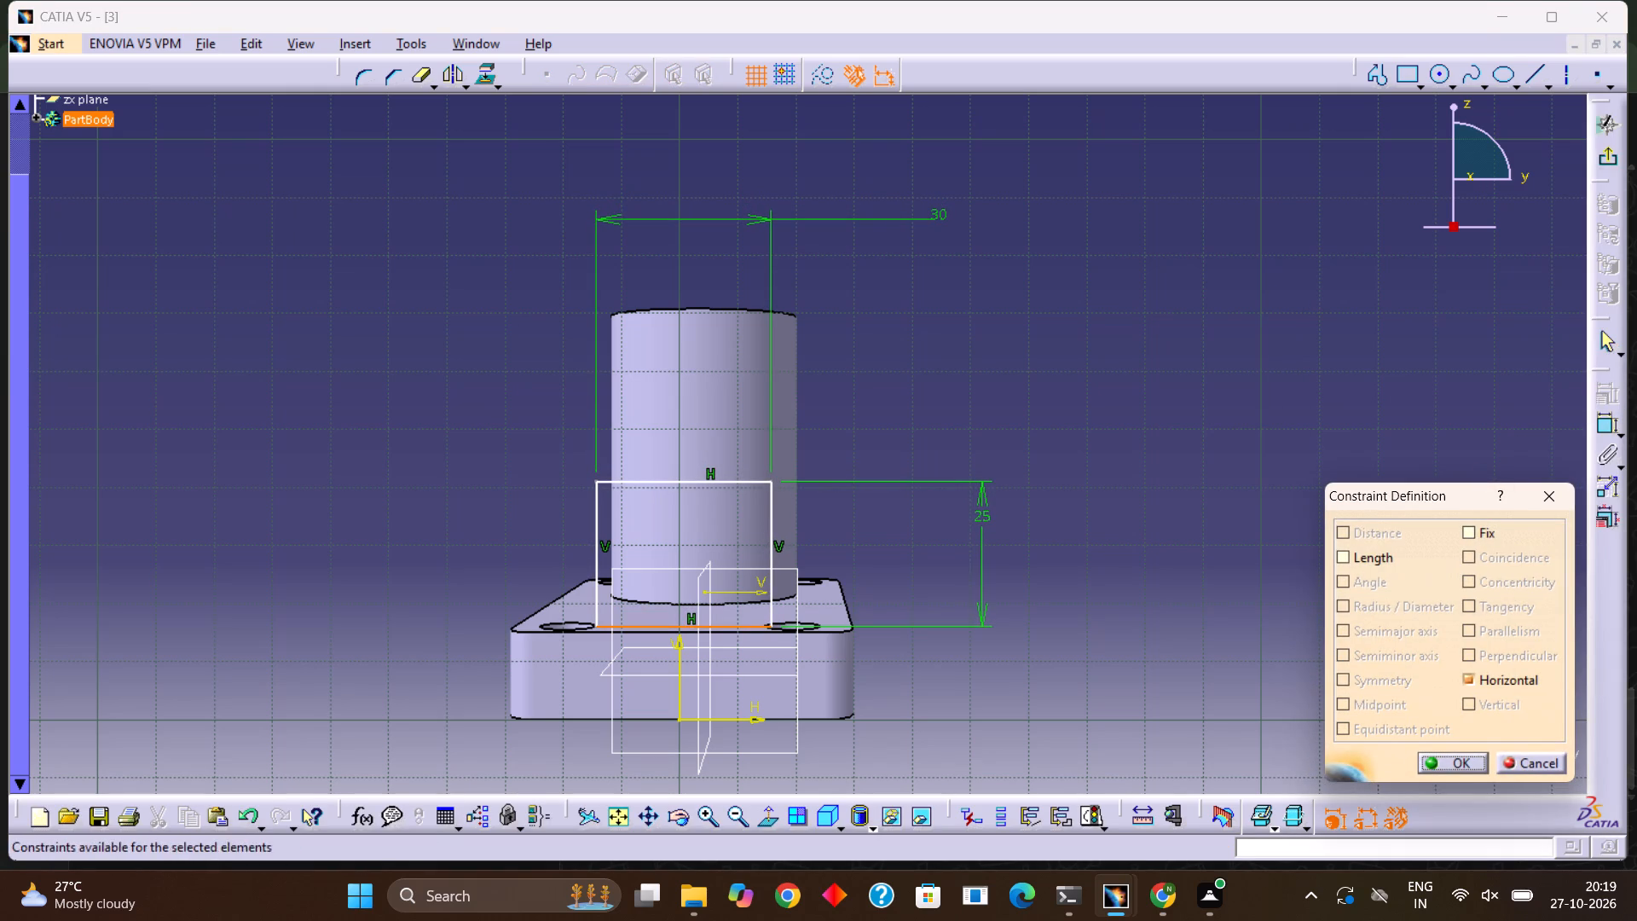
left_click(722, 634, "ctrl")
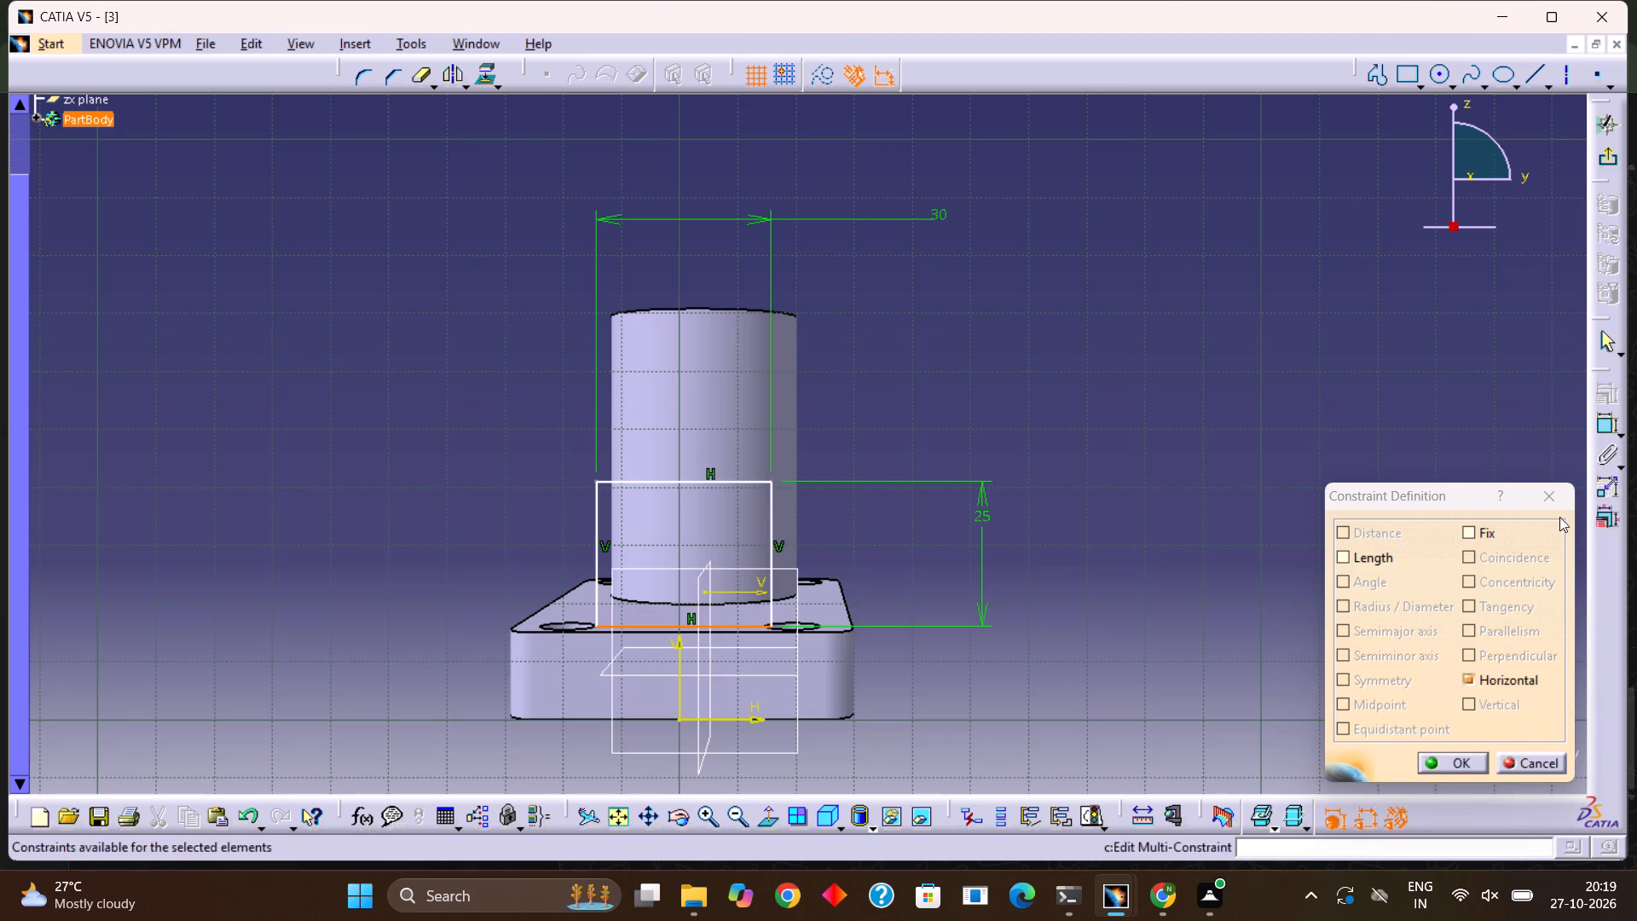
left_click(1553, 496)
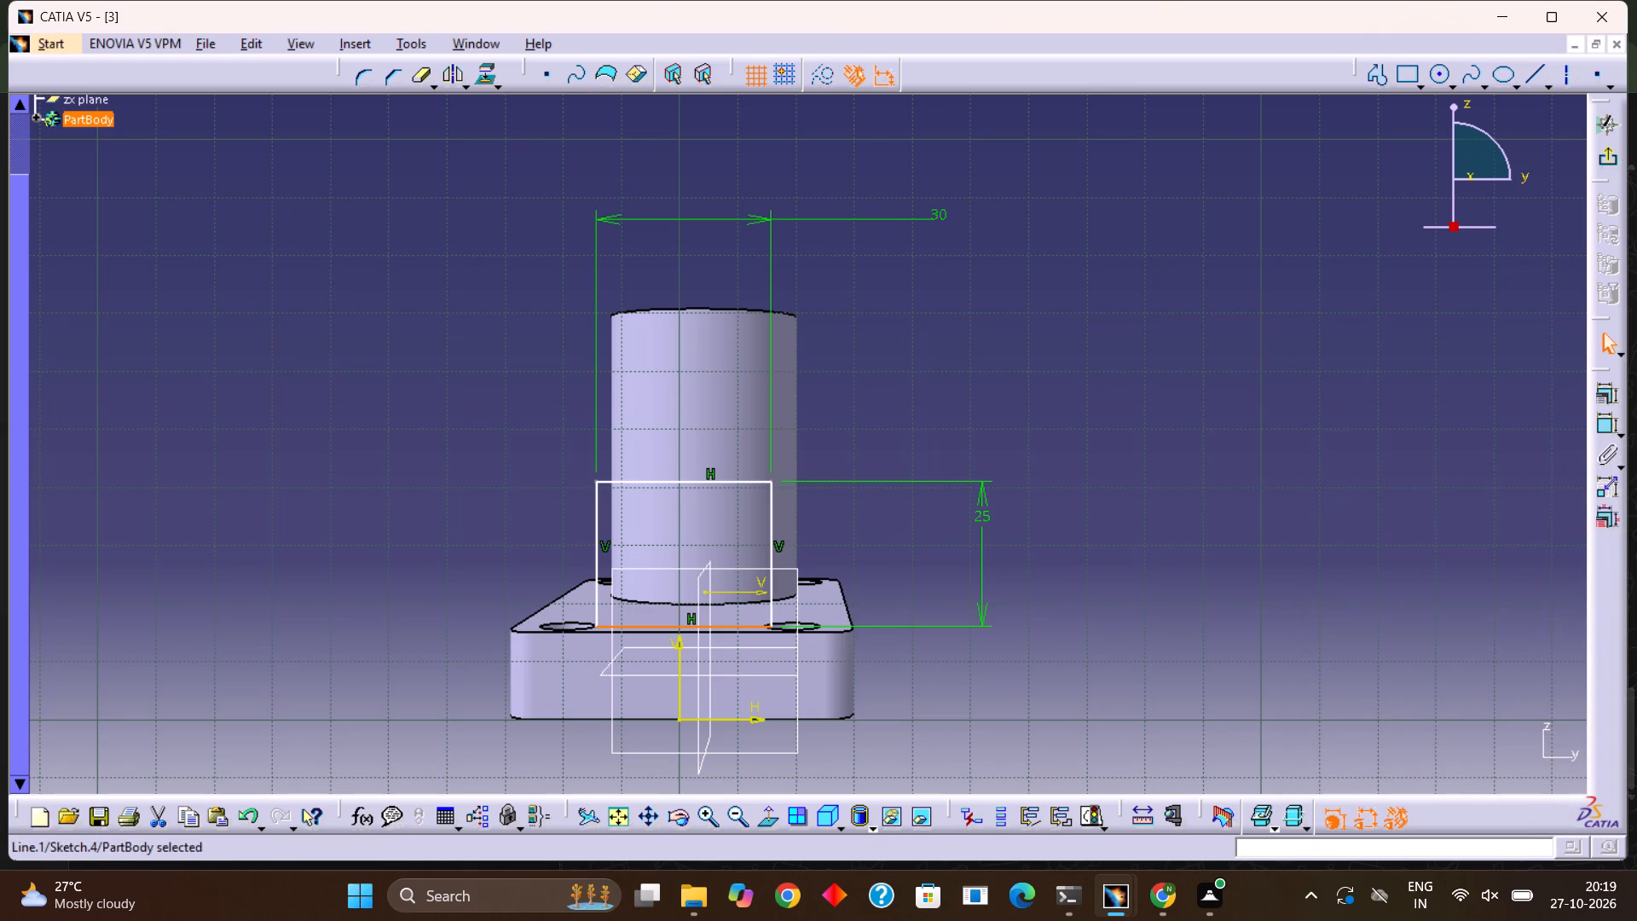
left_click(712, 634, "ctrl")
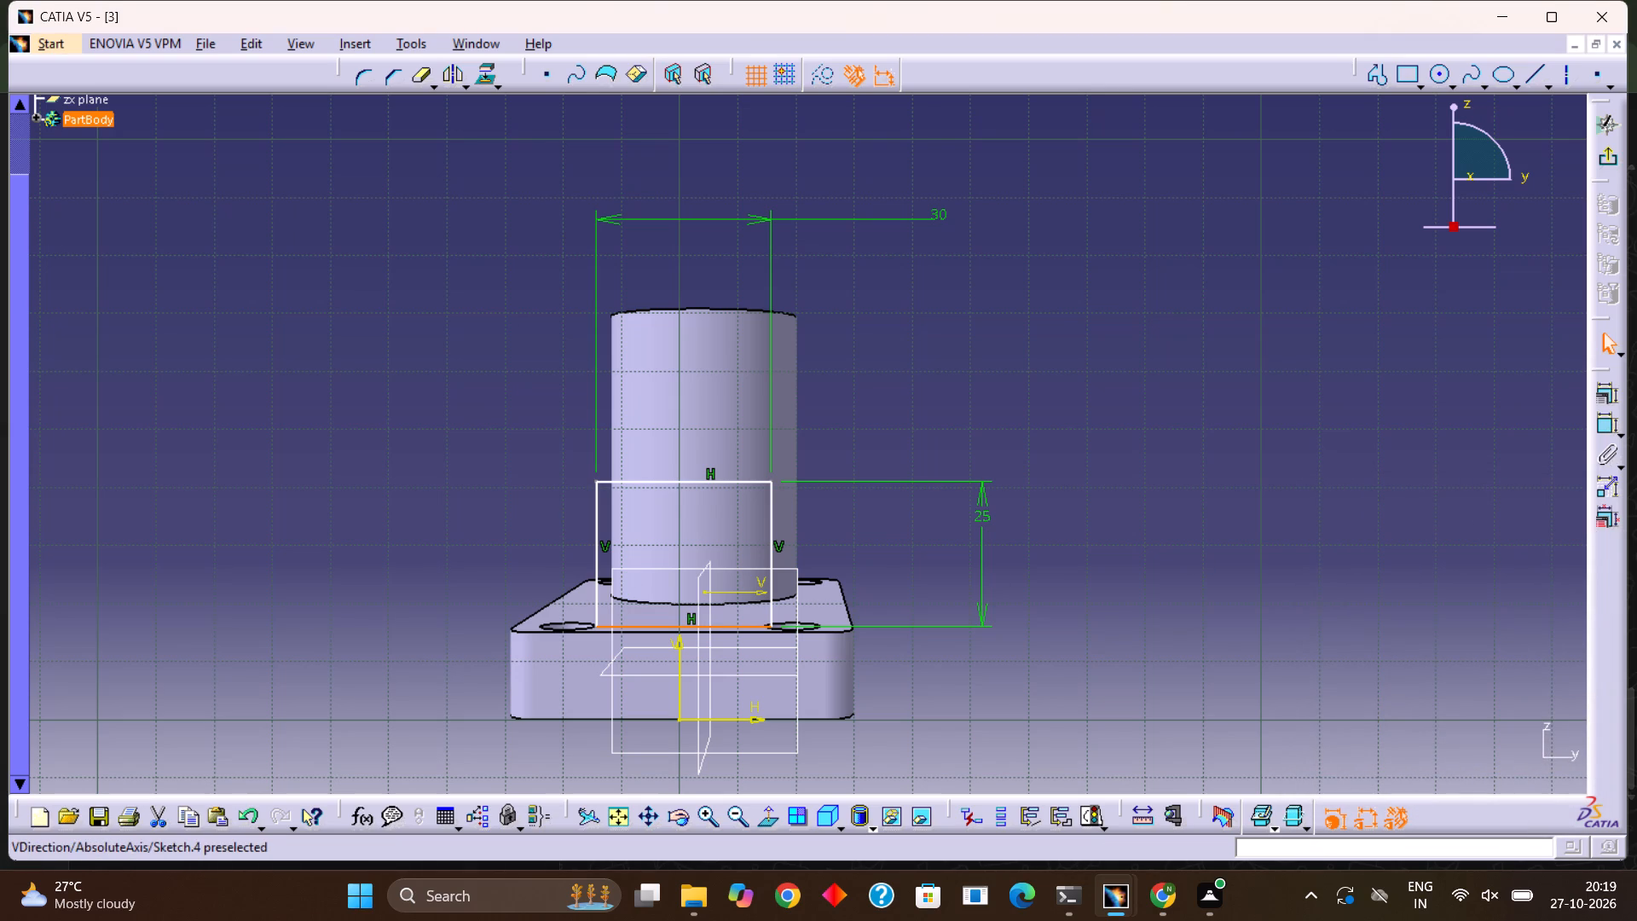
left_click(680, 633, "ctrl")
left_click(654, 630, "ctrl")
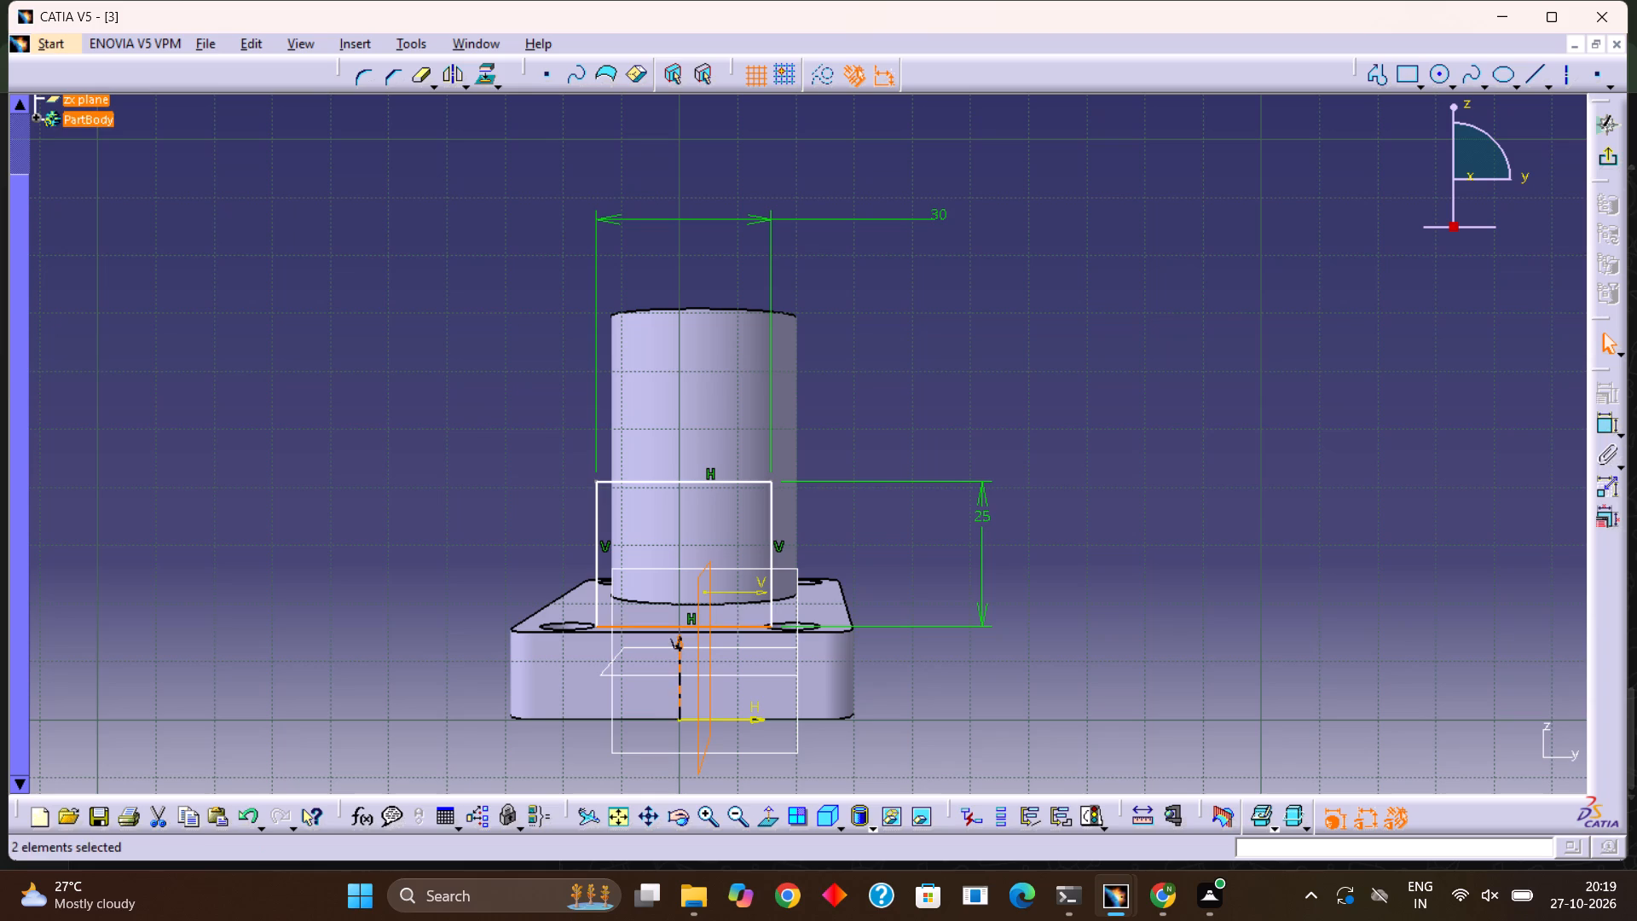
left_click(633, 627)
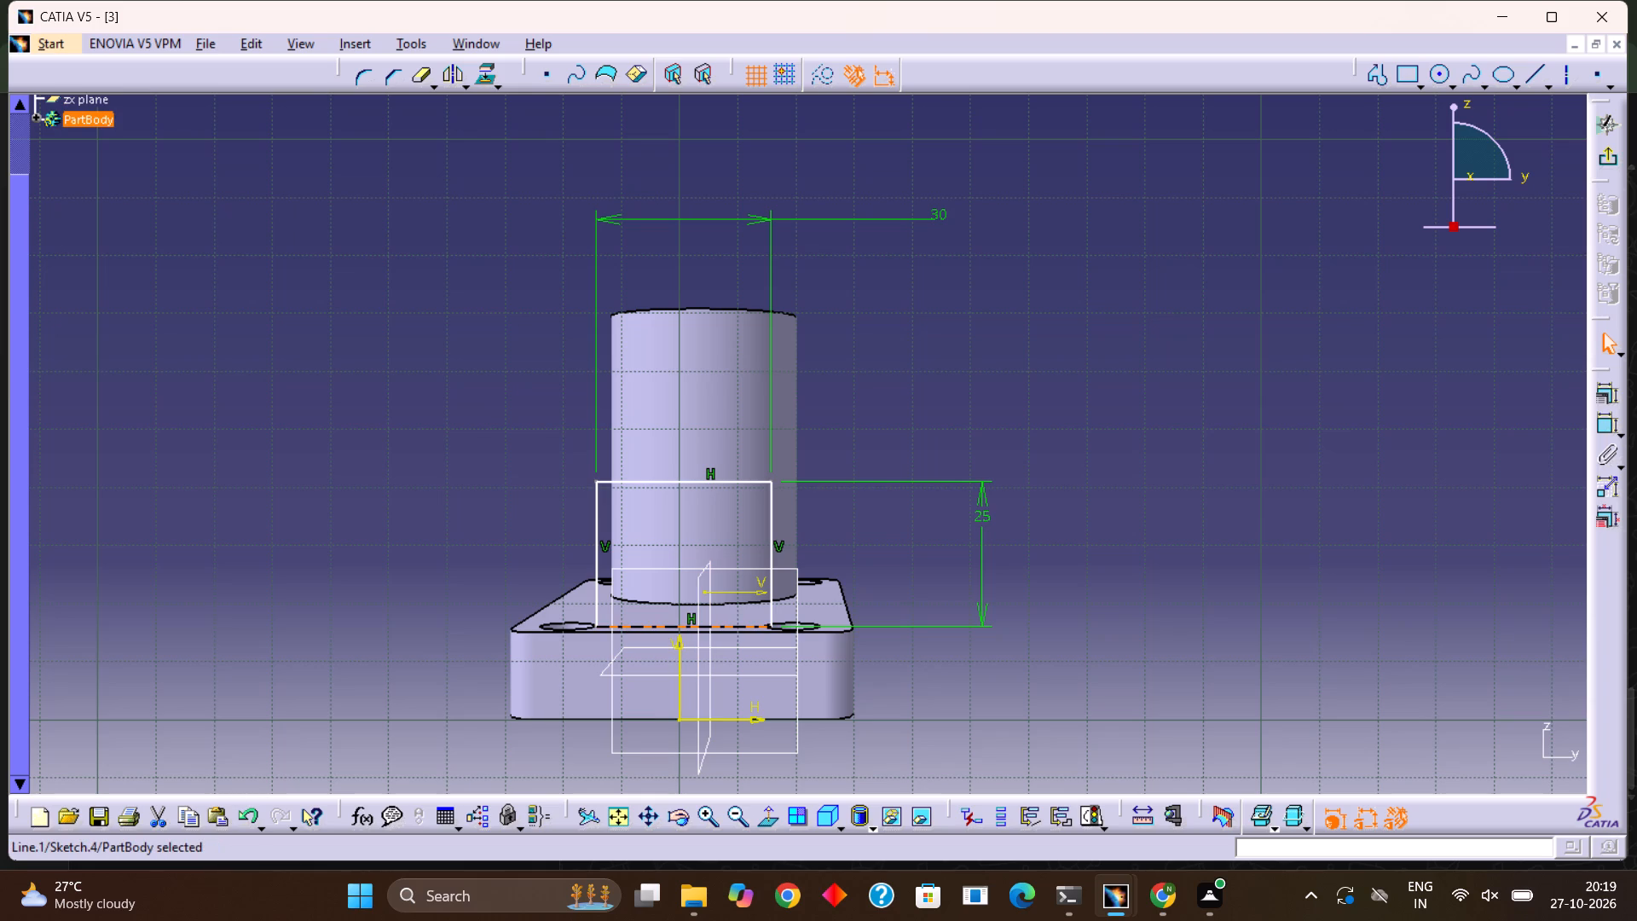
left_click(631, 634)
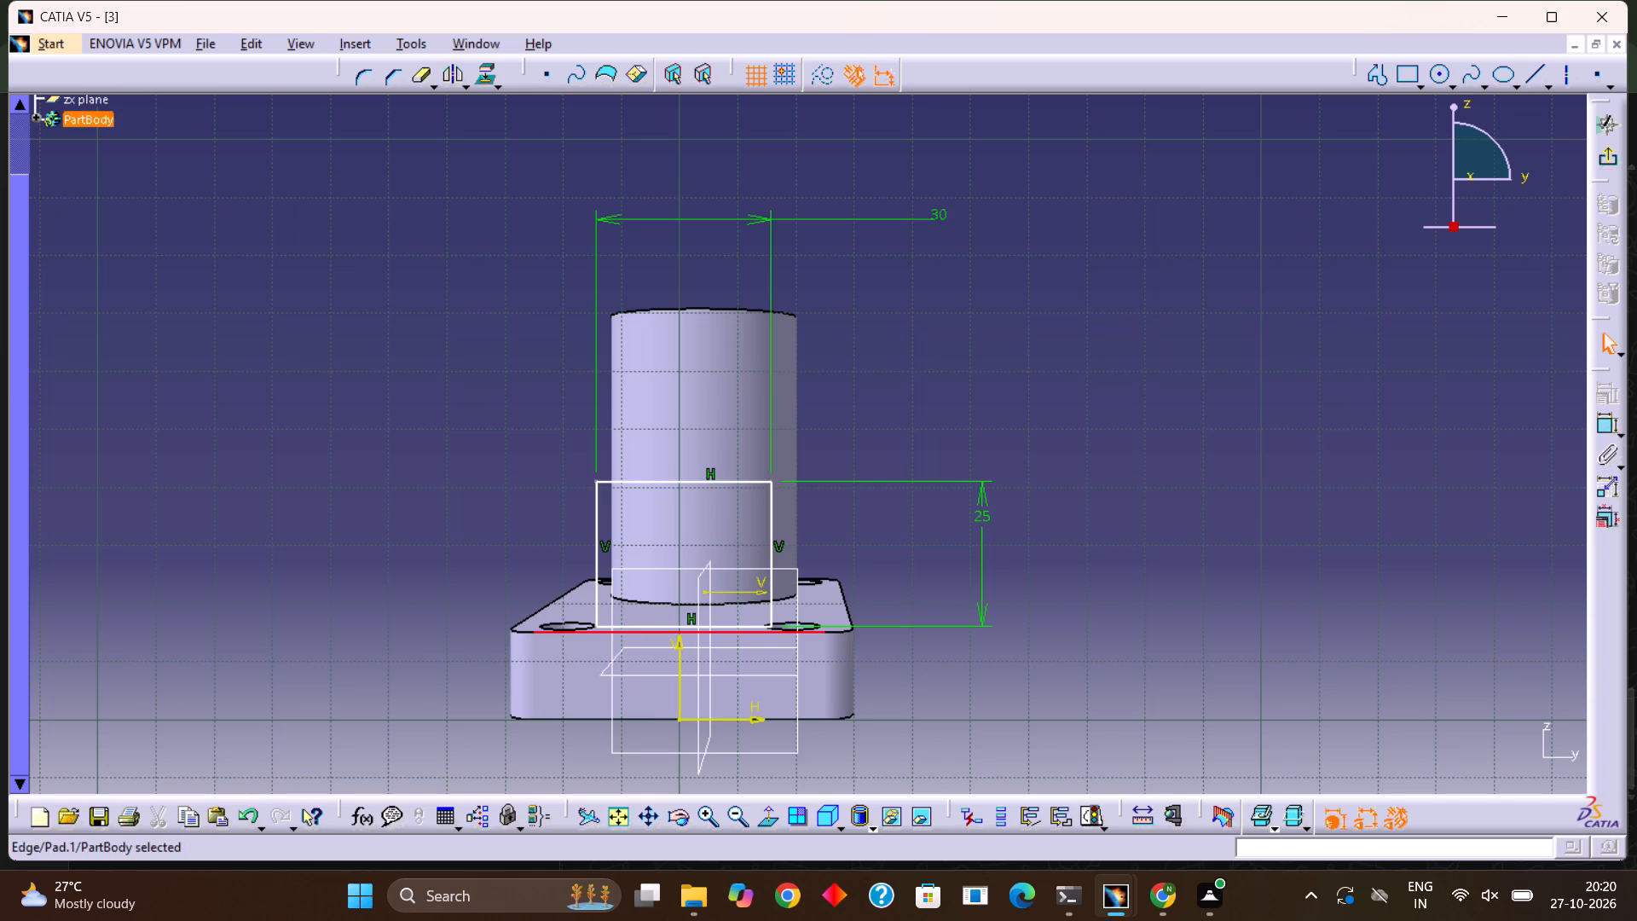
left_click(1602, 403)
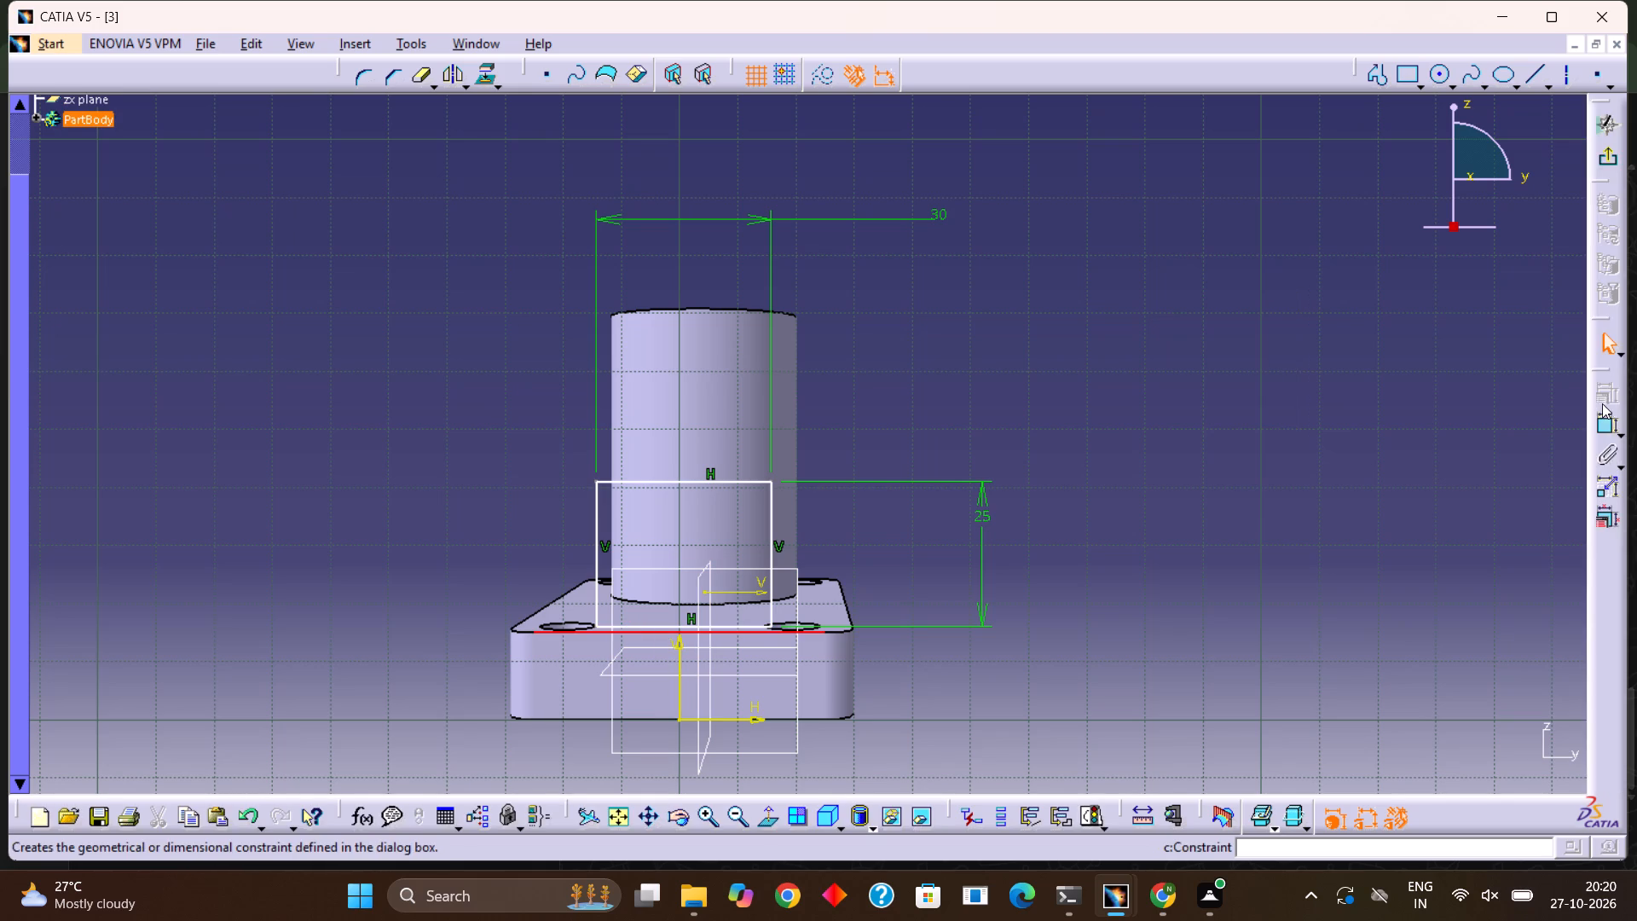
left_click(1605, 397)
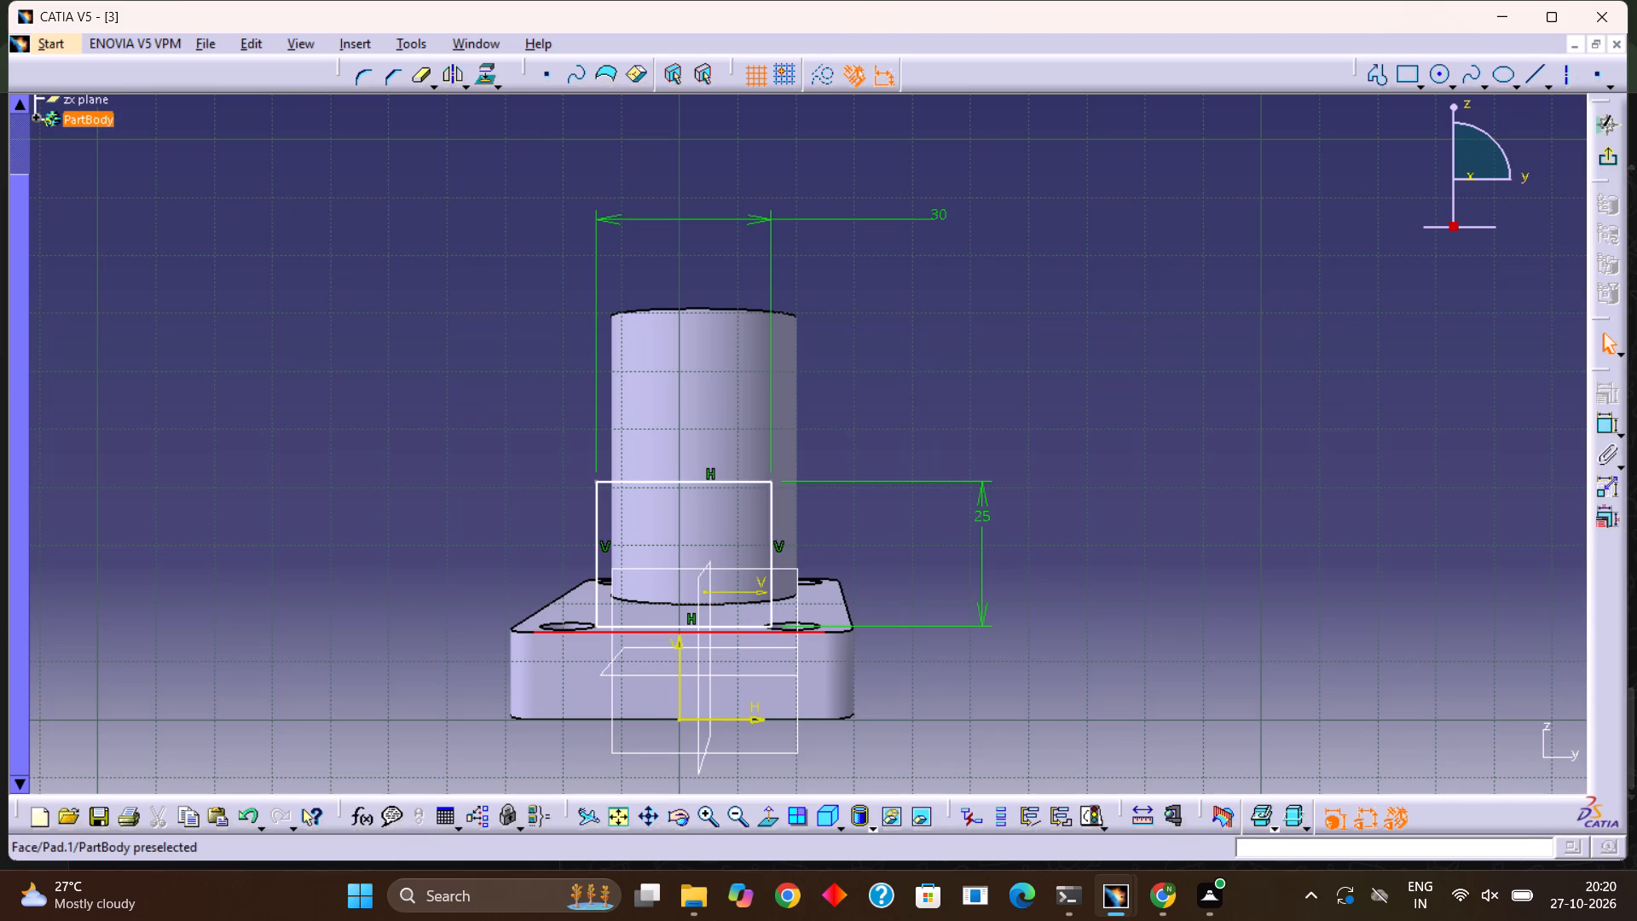
Apply a coincidence constraint between the rectangle's base line and the plate's top face.
left_click(721, 625)
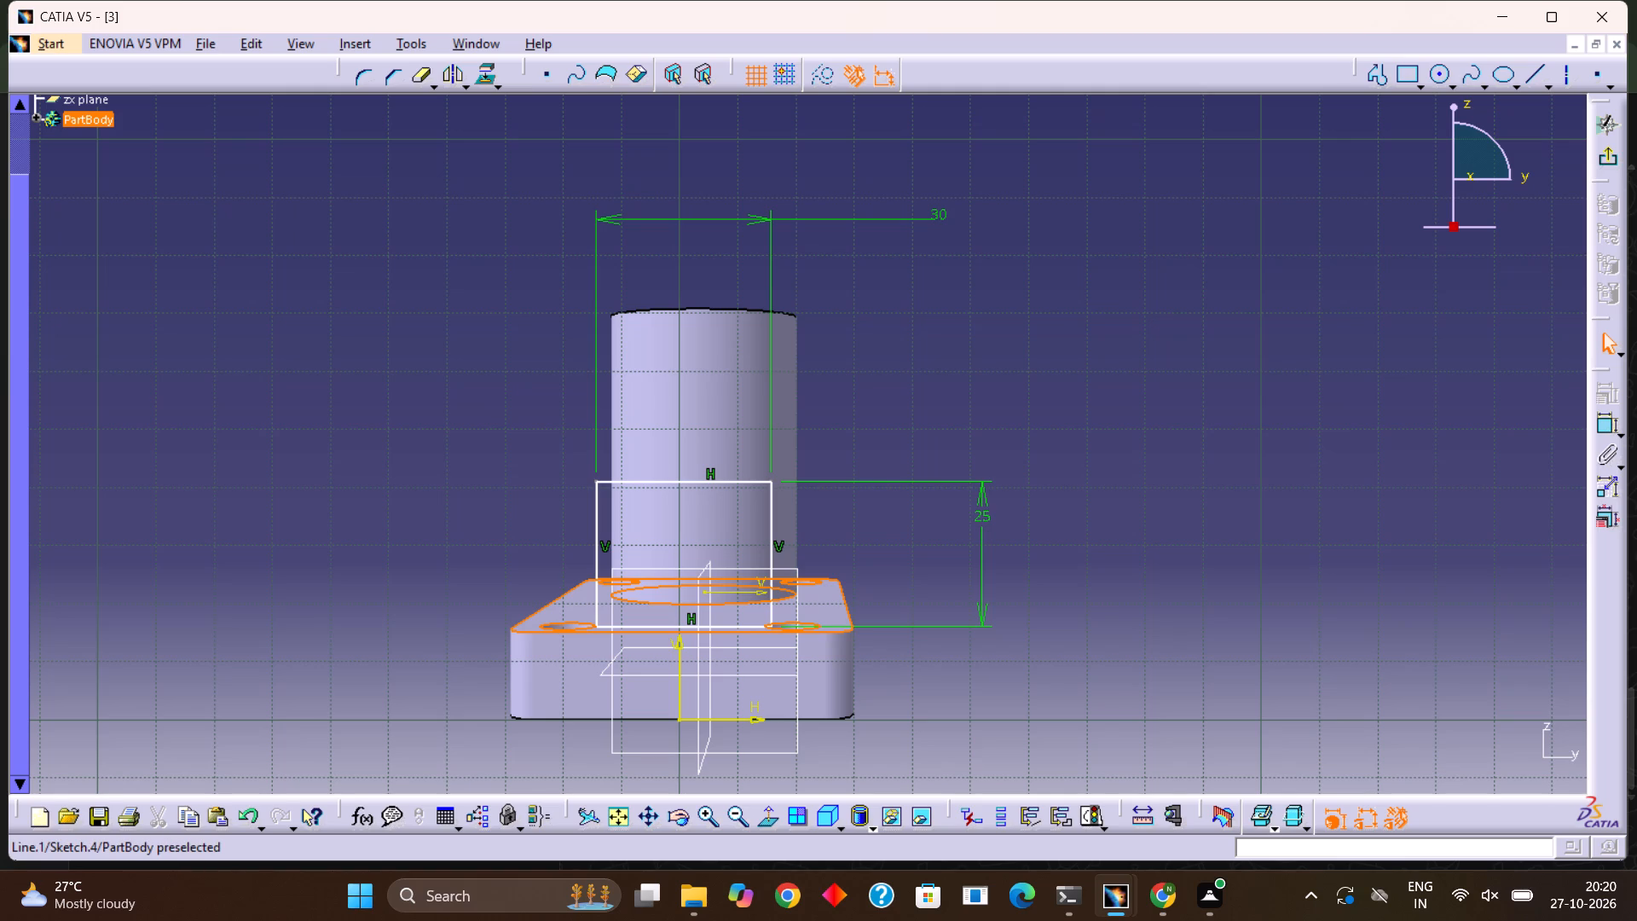
left_click(742, 627, "ctrl")
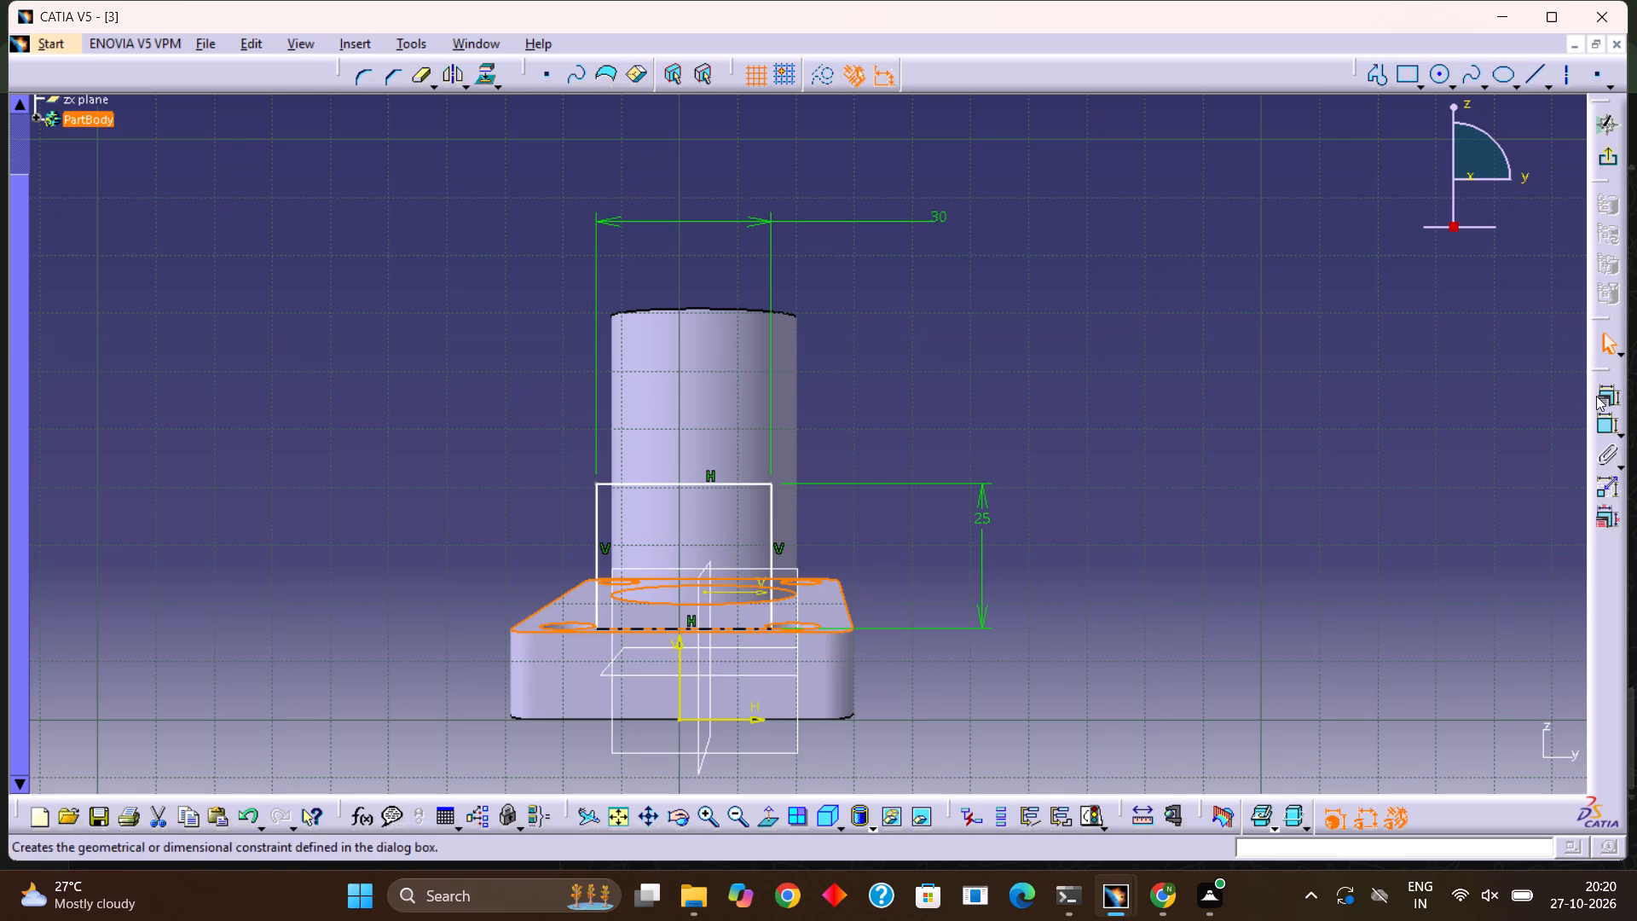
left_click(1601, 401)
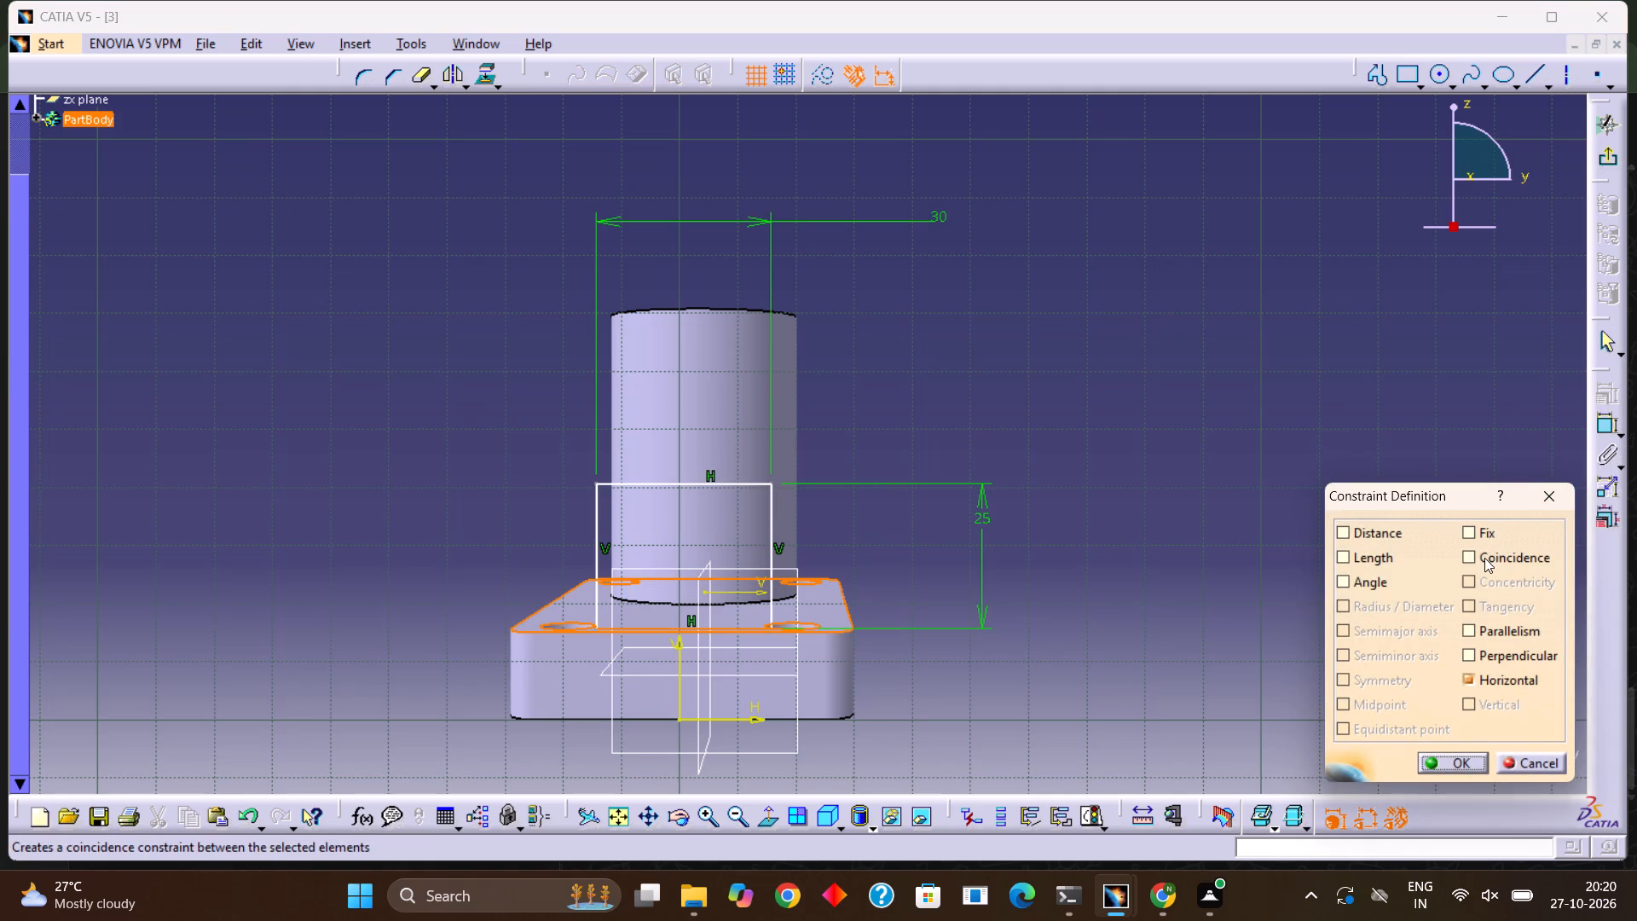
left_click(1484, 557)
left_click(1454, 765)
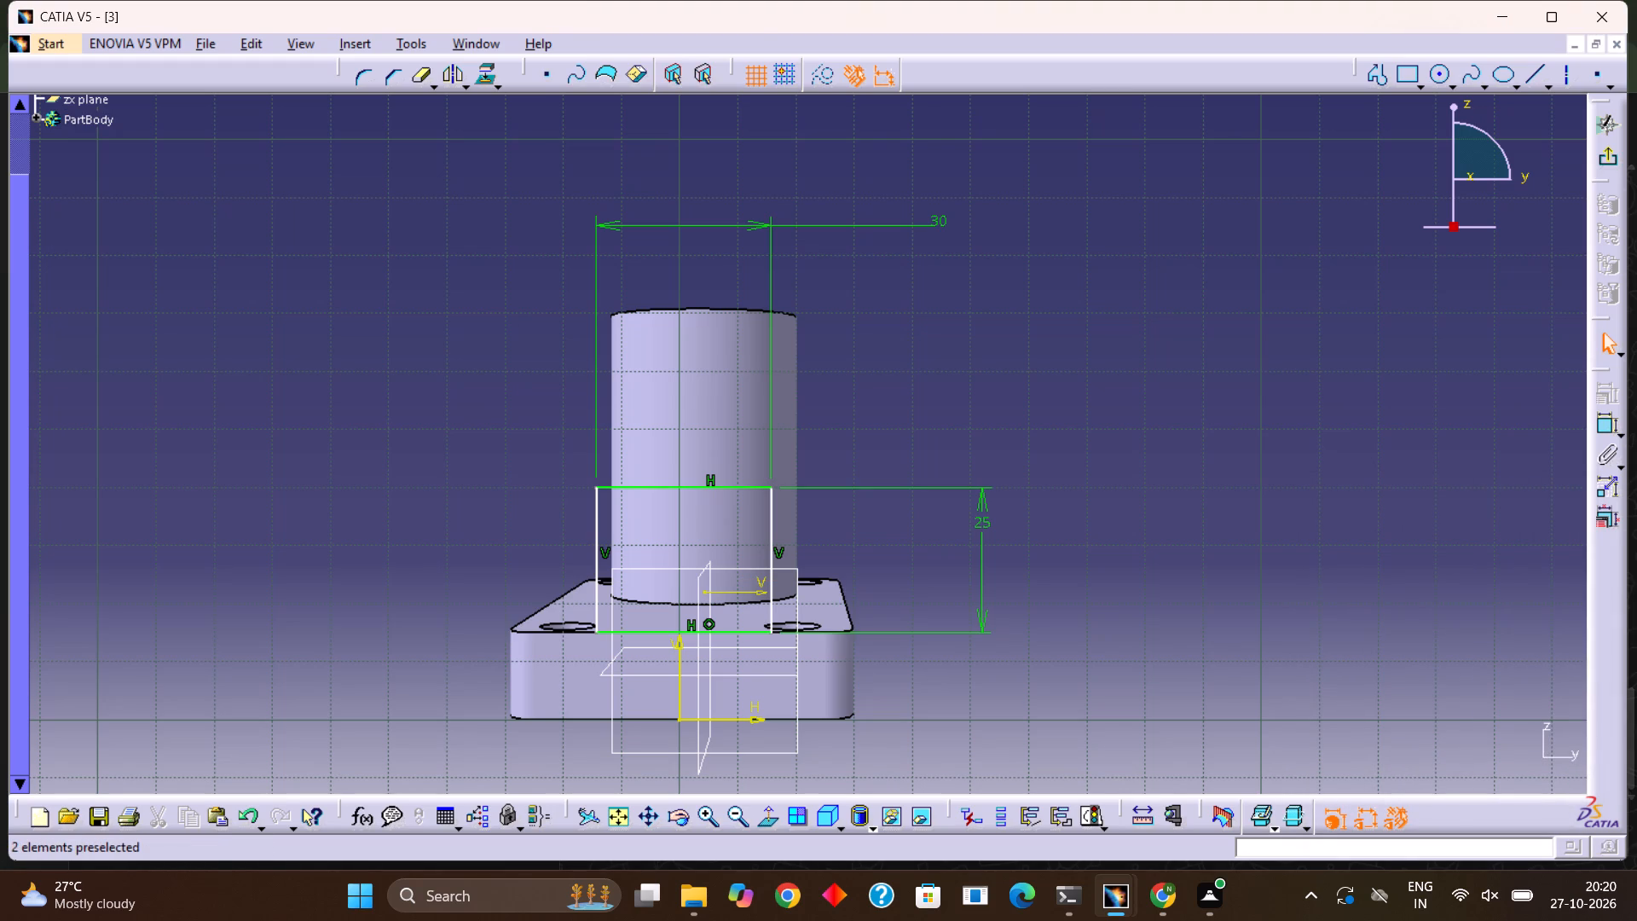
Draw a three-point arc of 15 mm radius over the rectangle, spanning its two upper corners.
left_click(1456, 85)
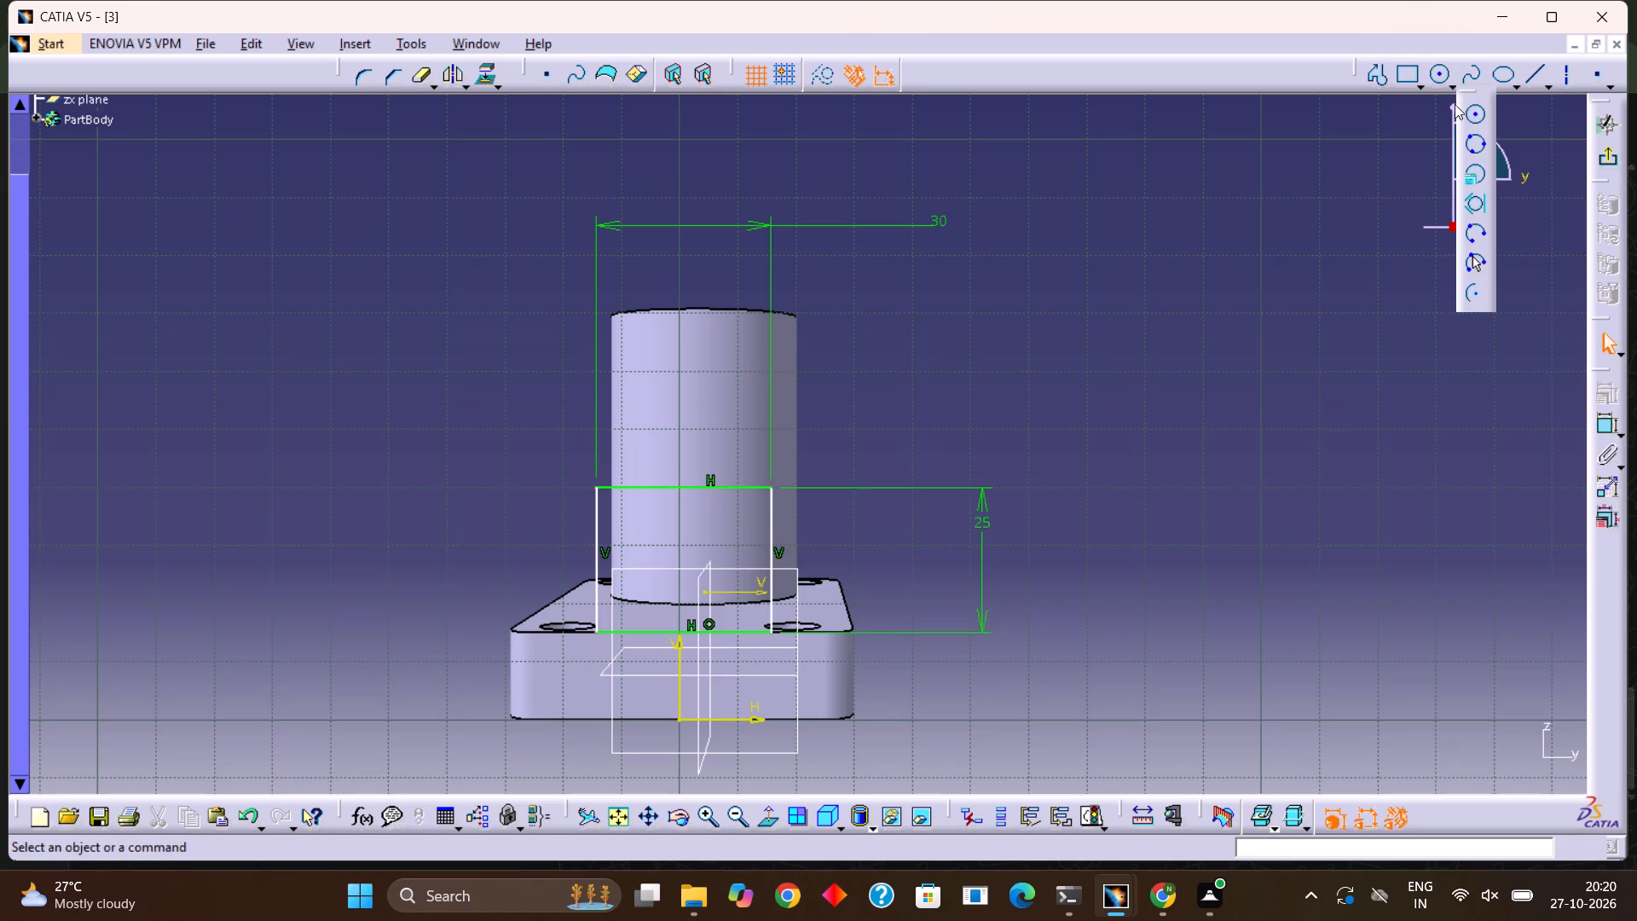
left_click(1482, 258)
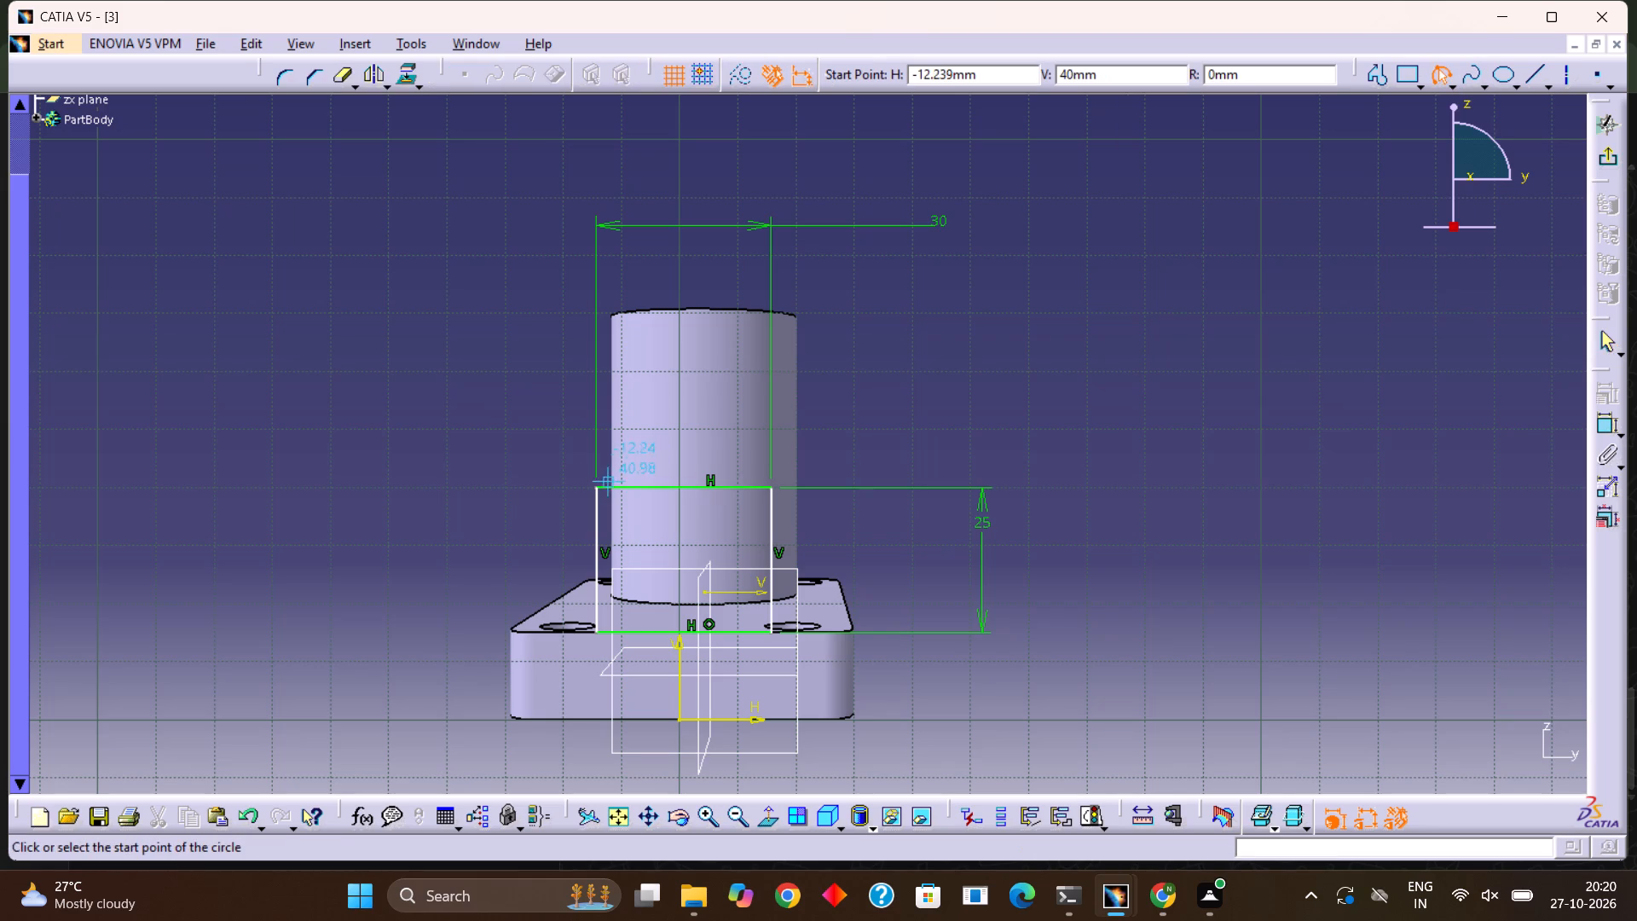
left_click(594, 489)
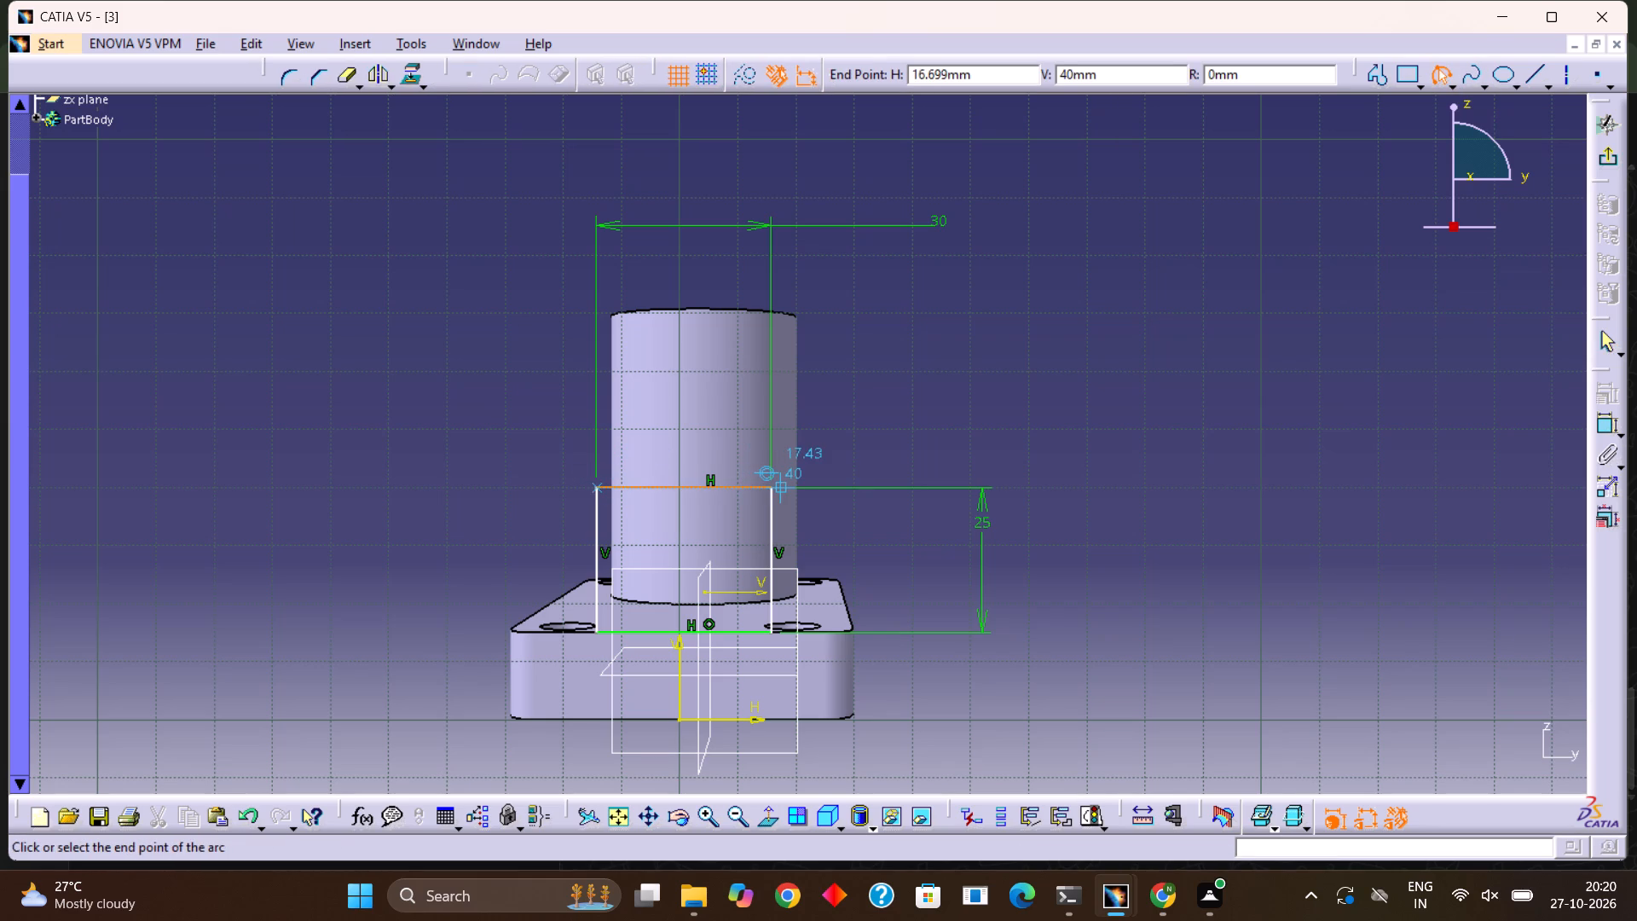
left_click(772, 487)
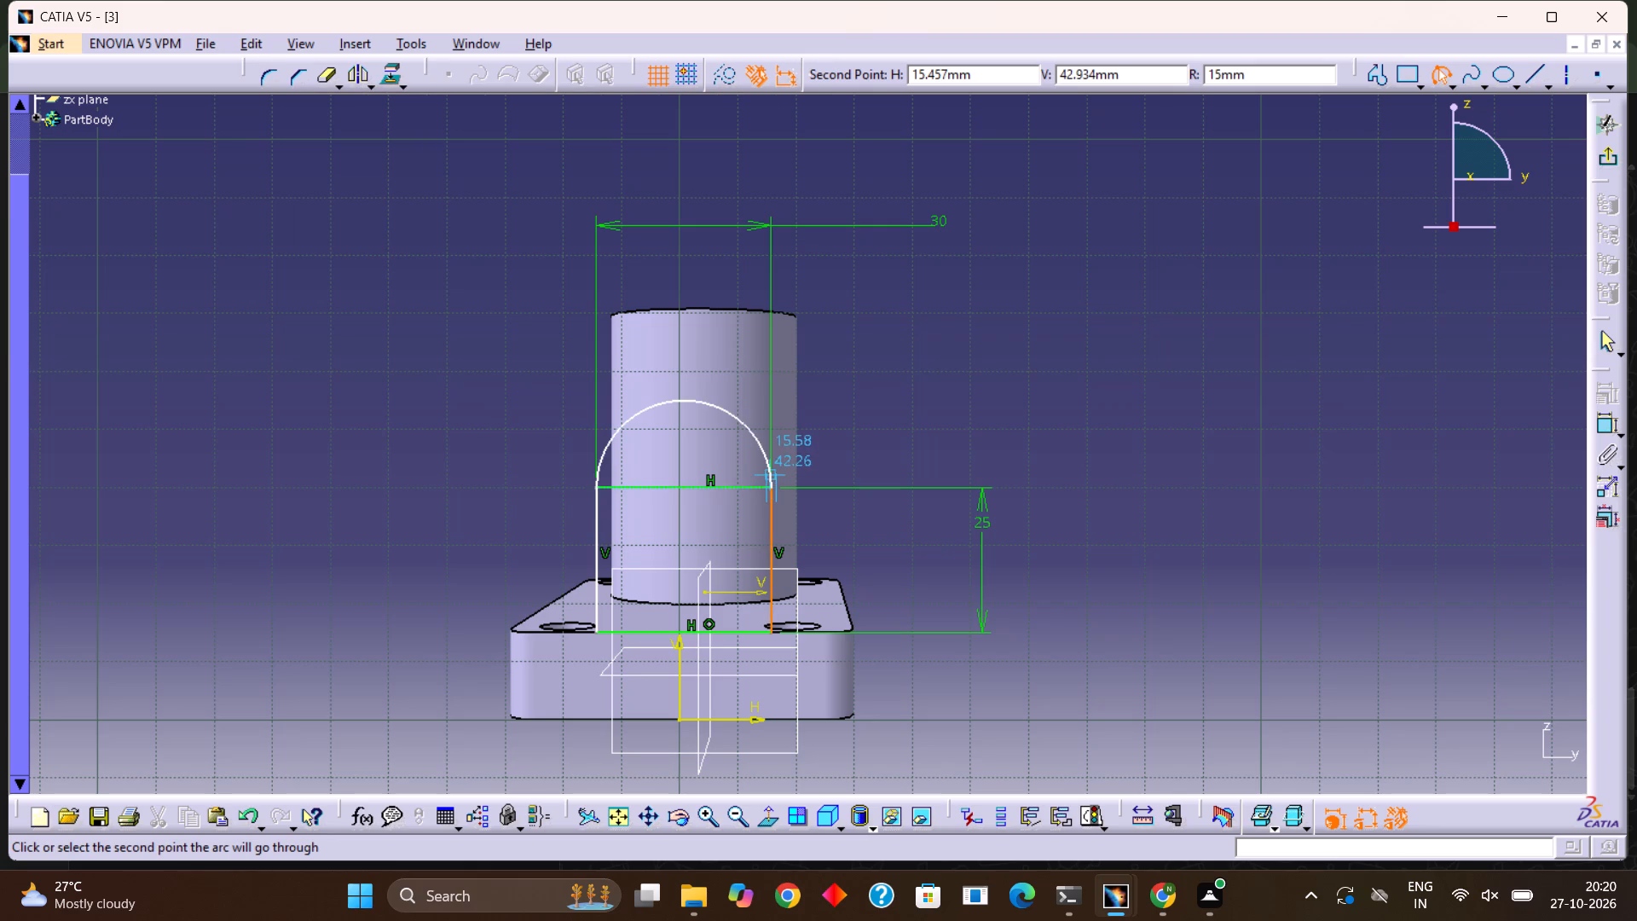
left_click(772, 470)
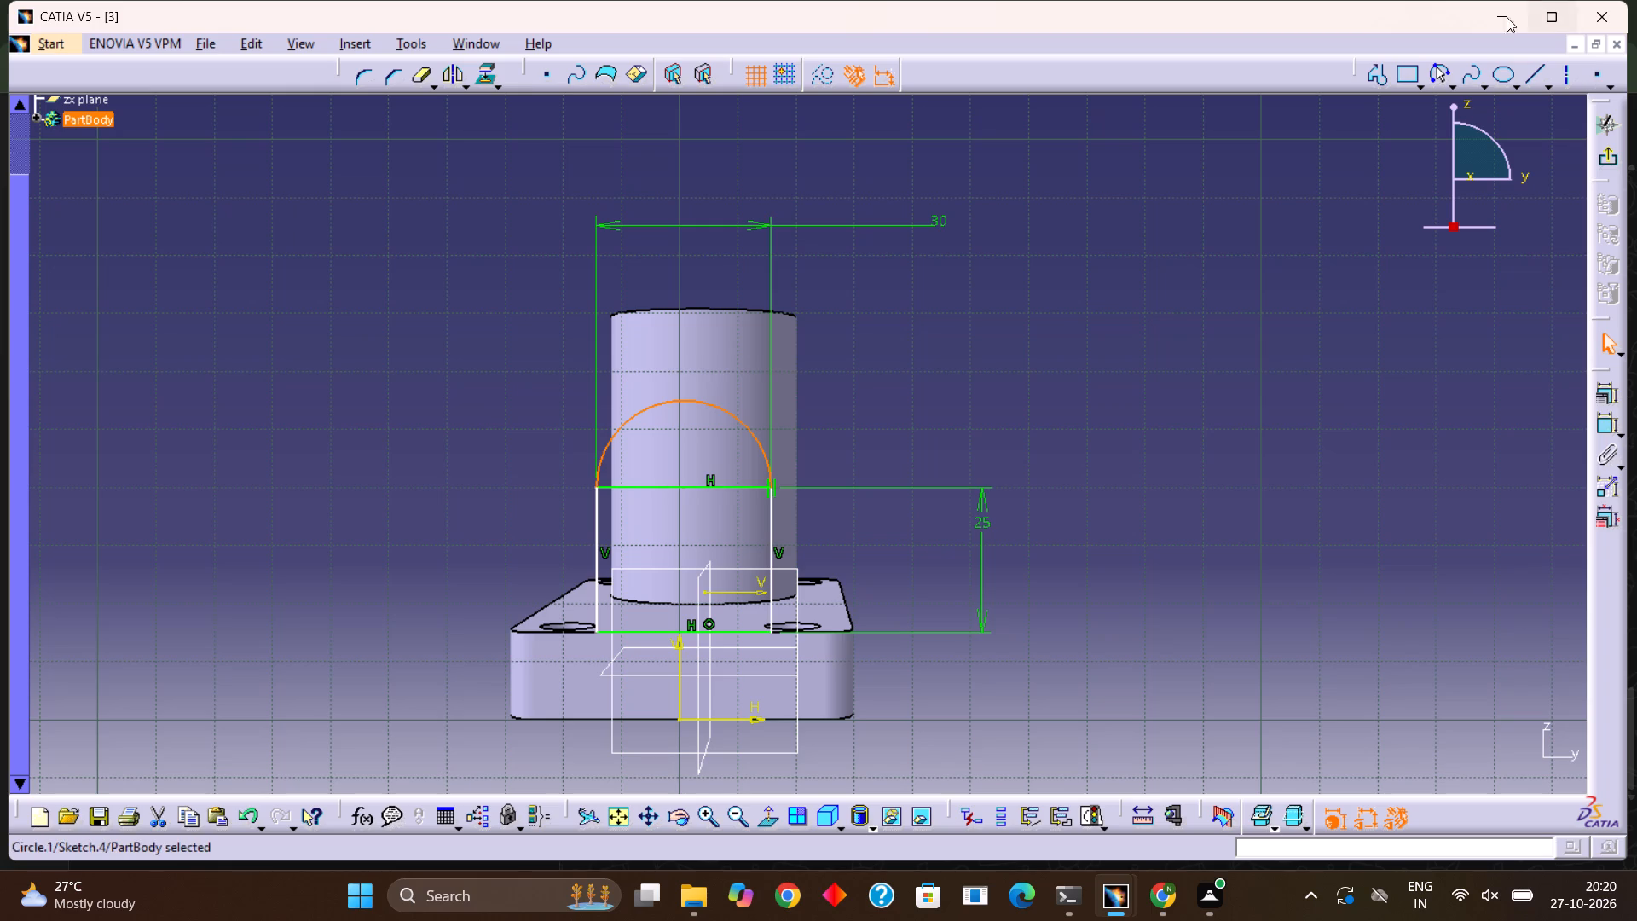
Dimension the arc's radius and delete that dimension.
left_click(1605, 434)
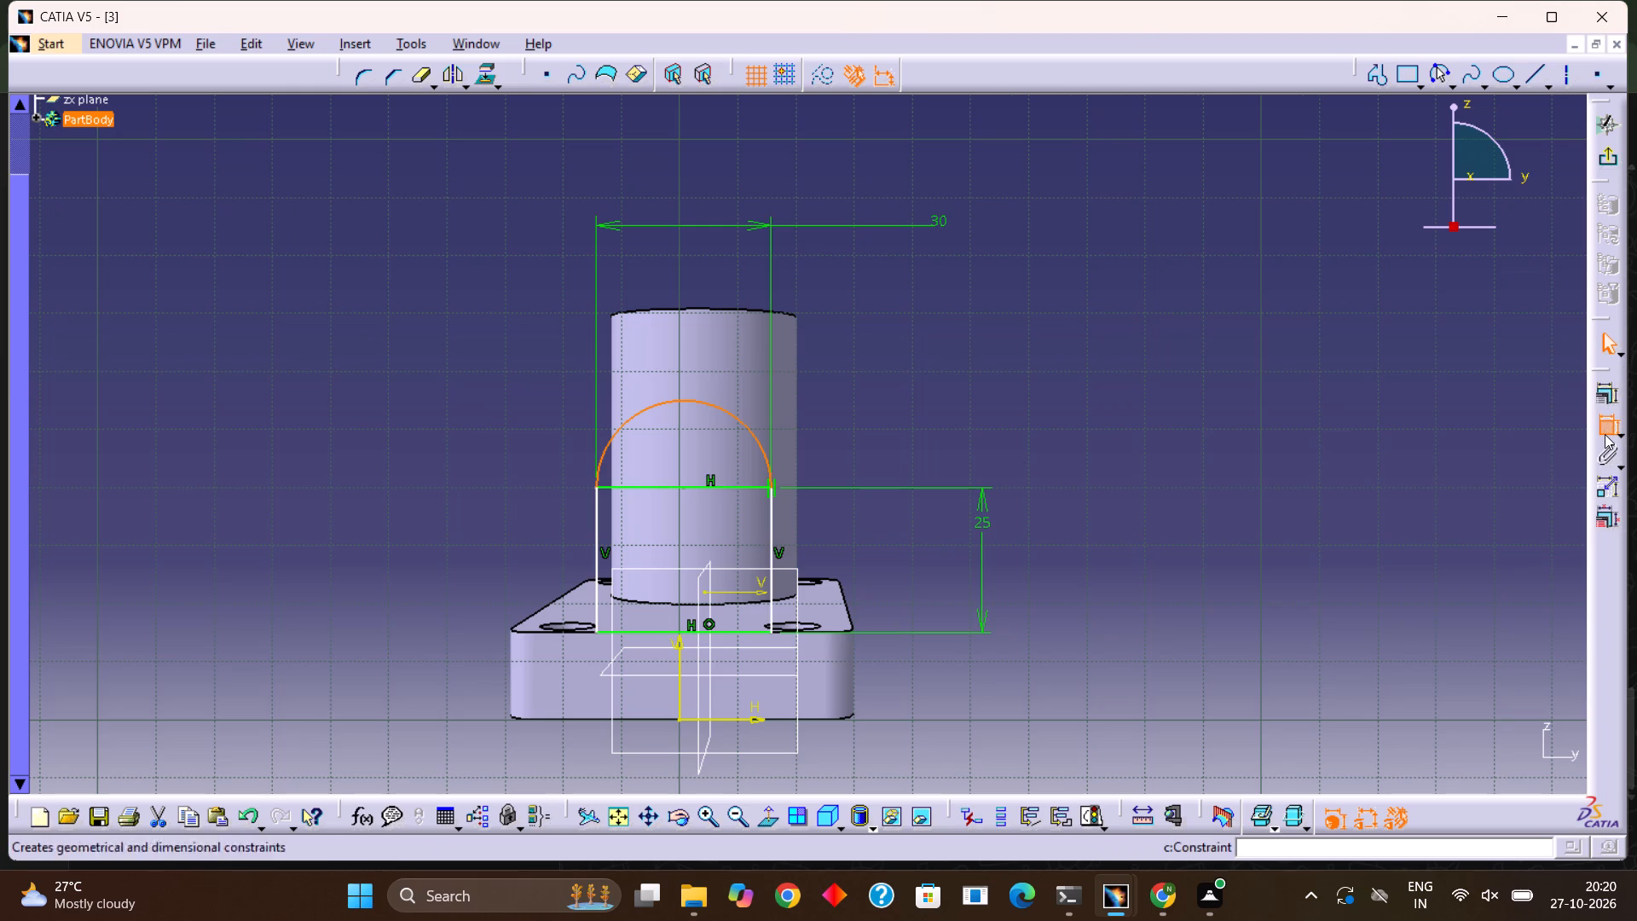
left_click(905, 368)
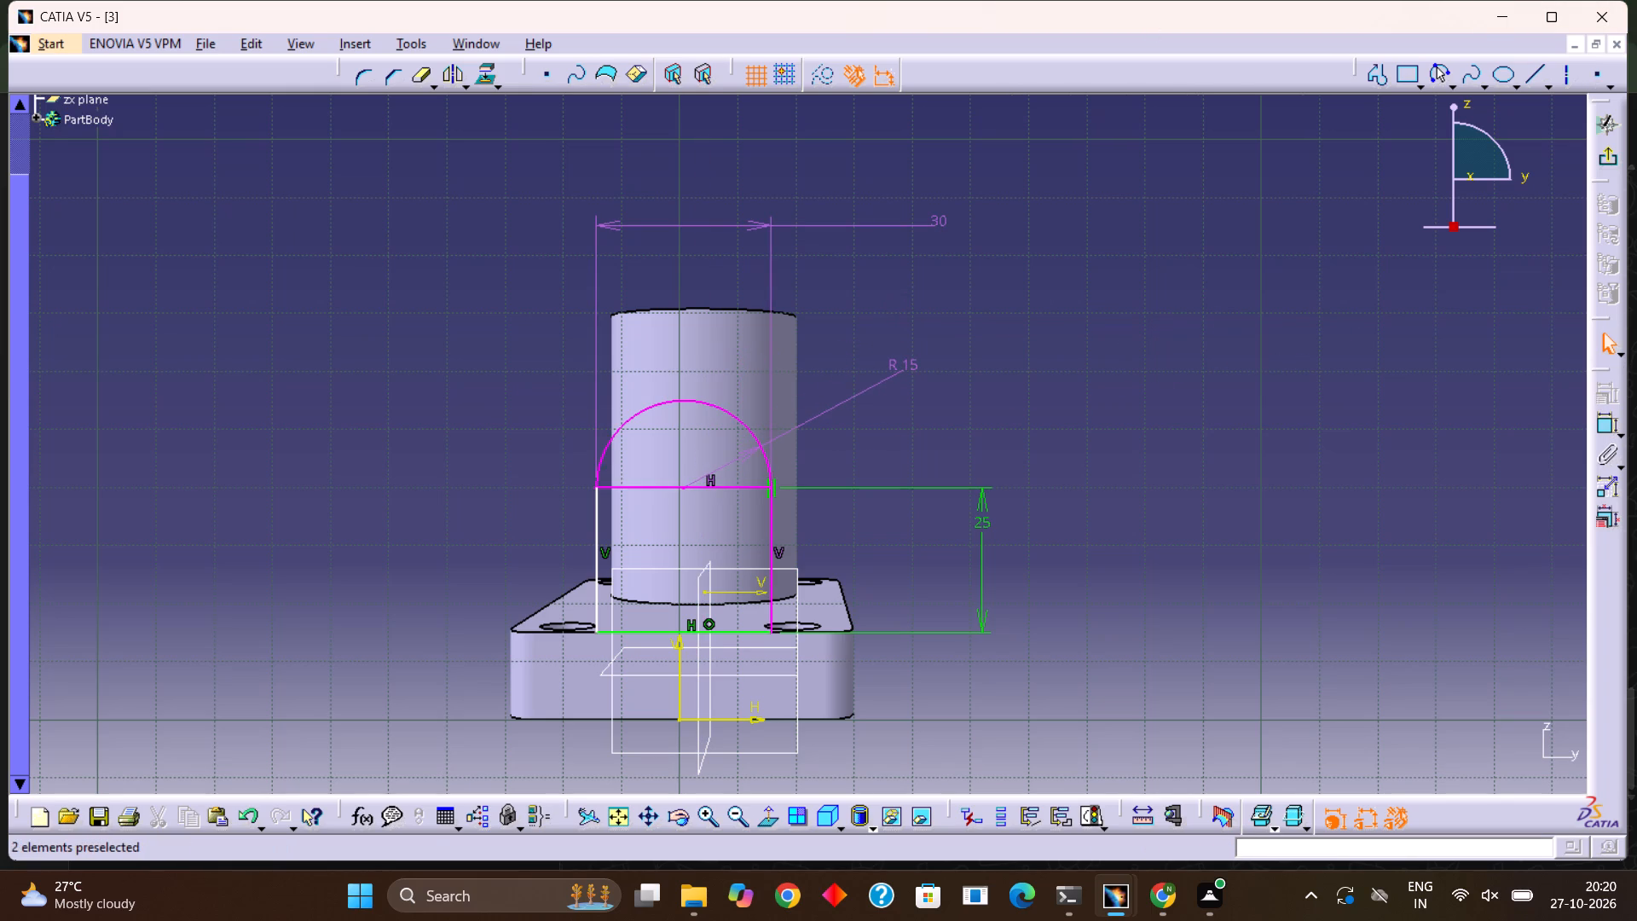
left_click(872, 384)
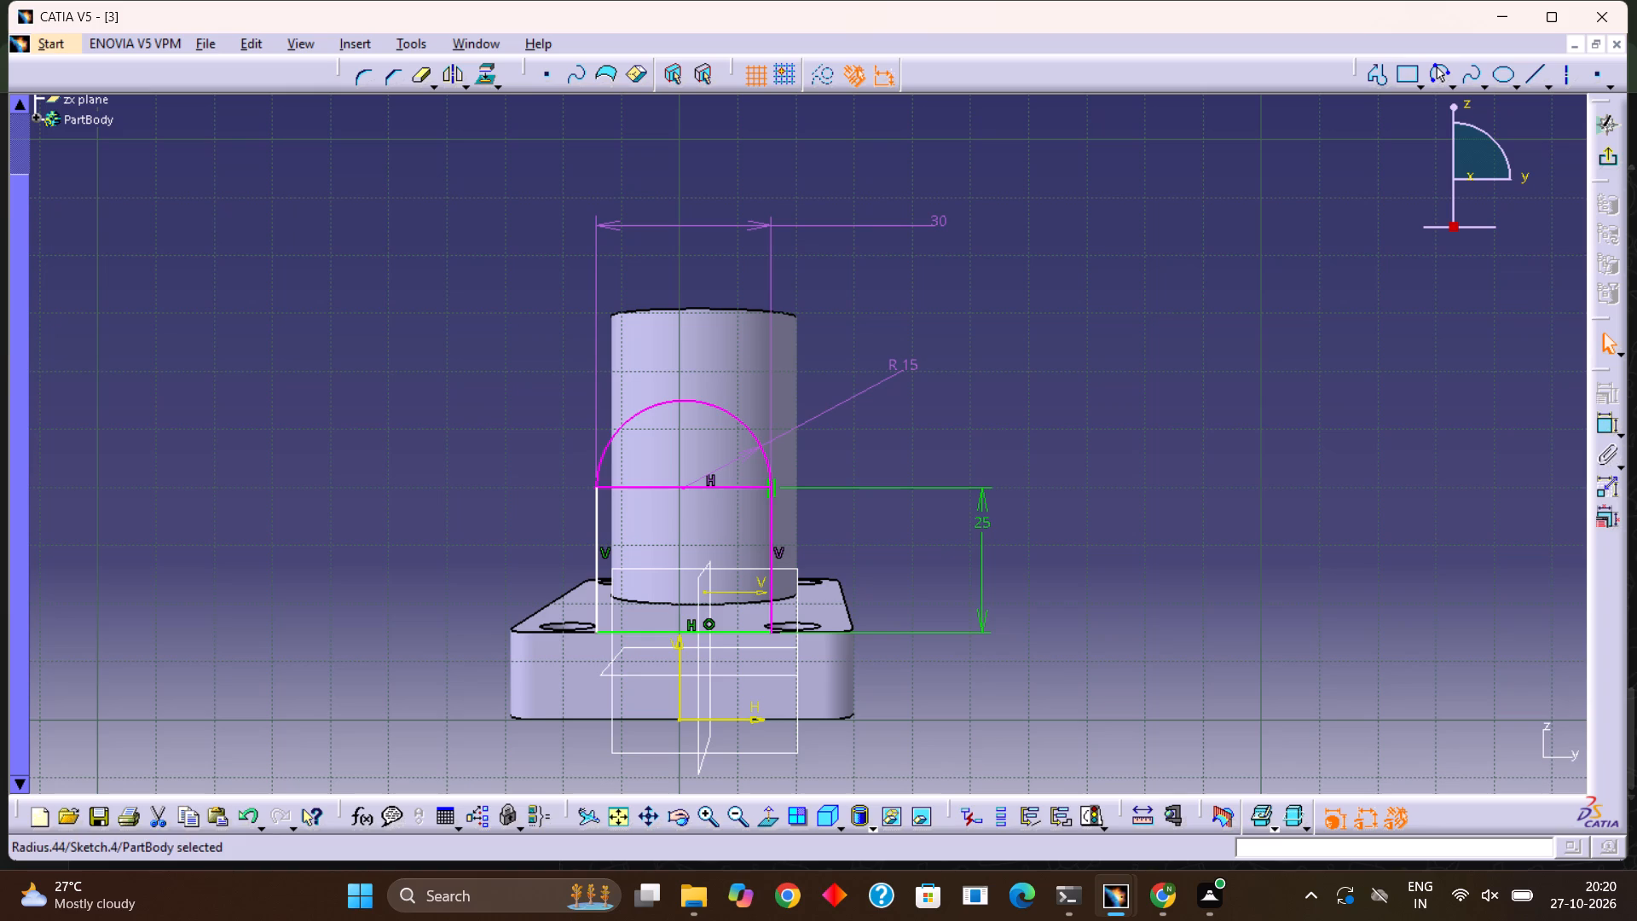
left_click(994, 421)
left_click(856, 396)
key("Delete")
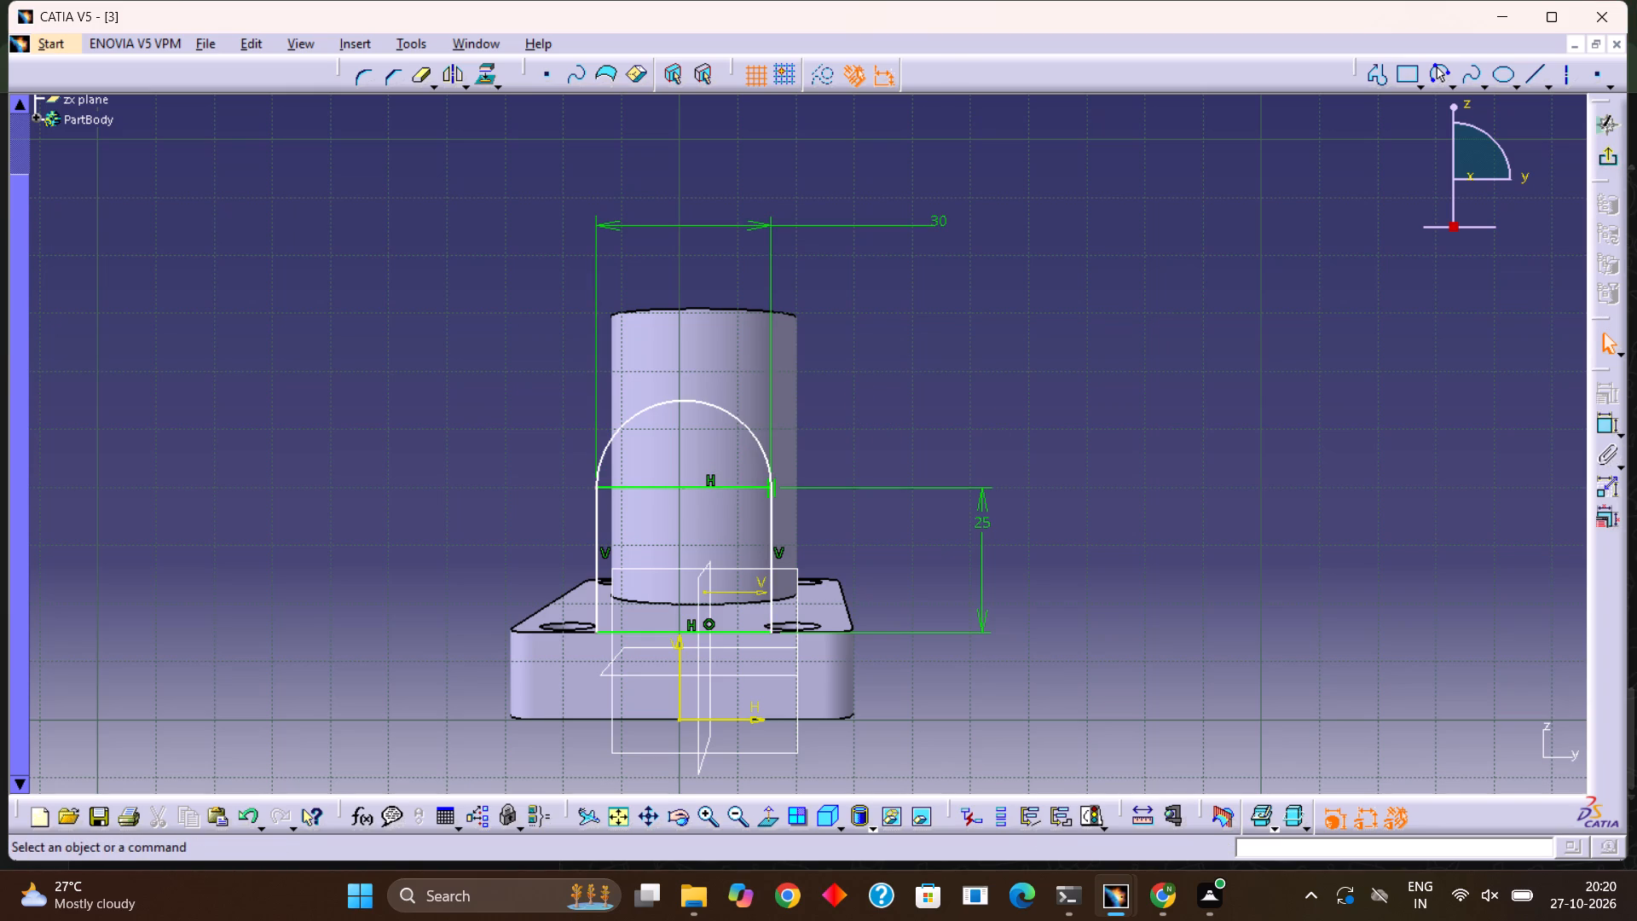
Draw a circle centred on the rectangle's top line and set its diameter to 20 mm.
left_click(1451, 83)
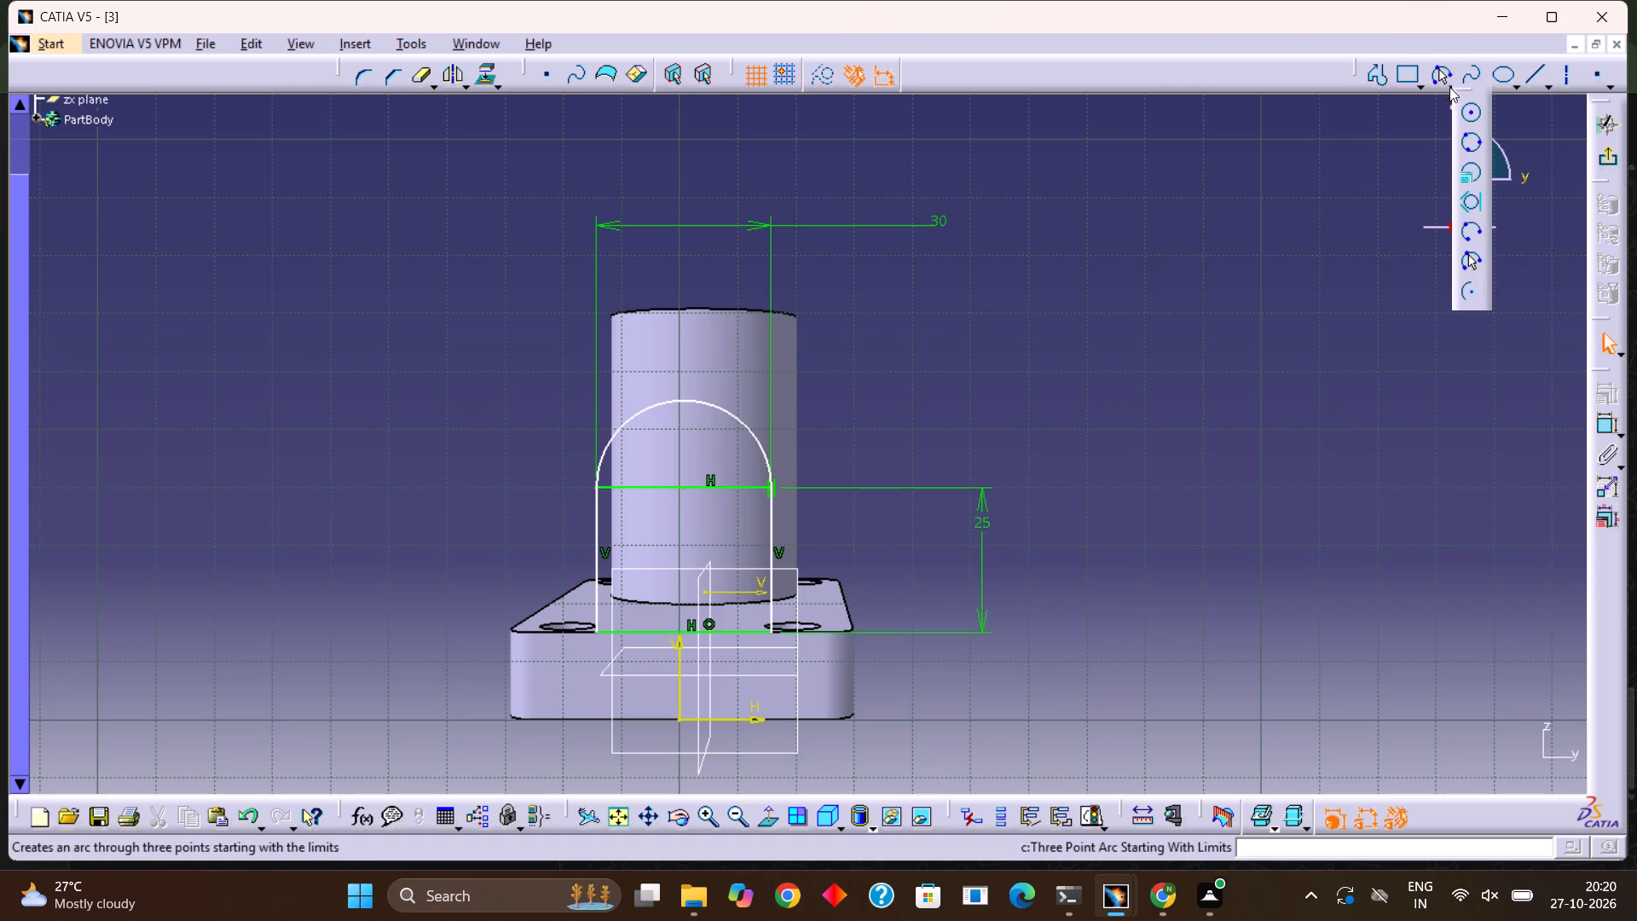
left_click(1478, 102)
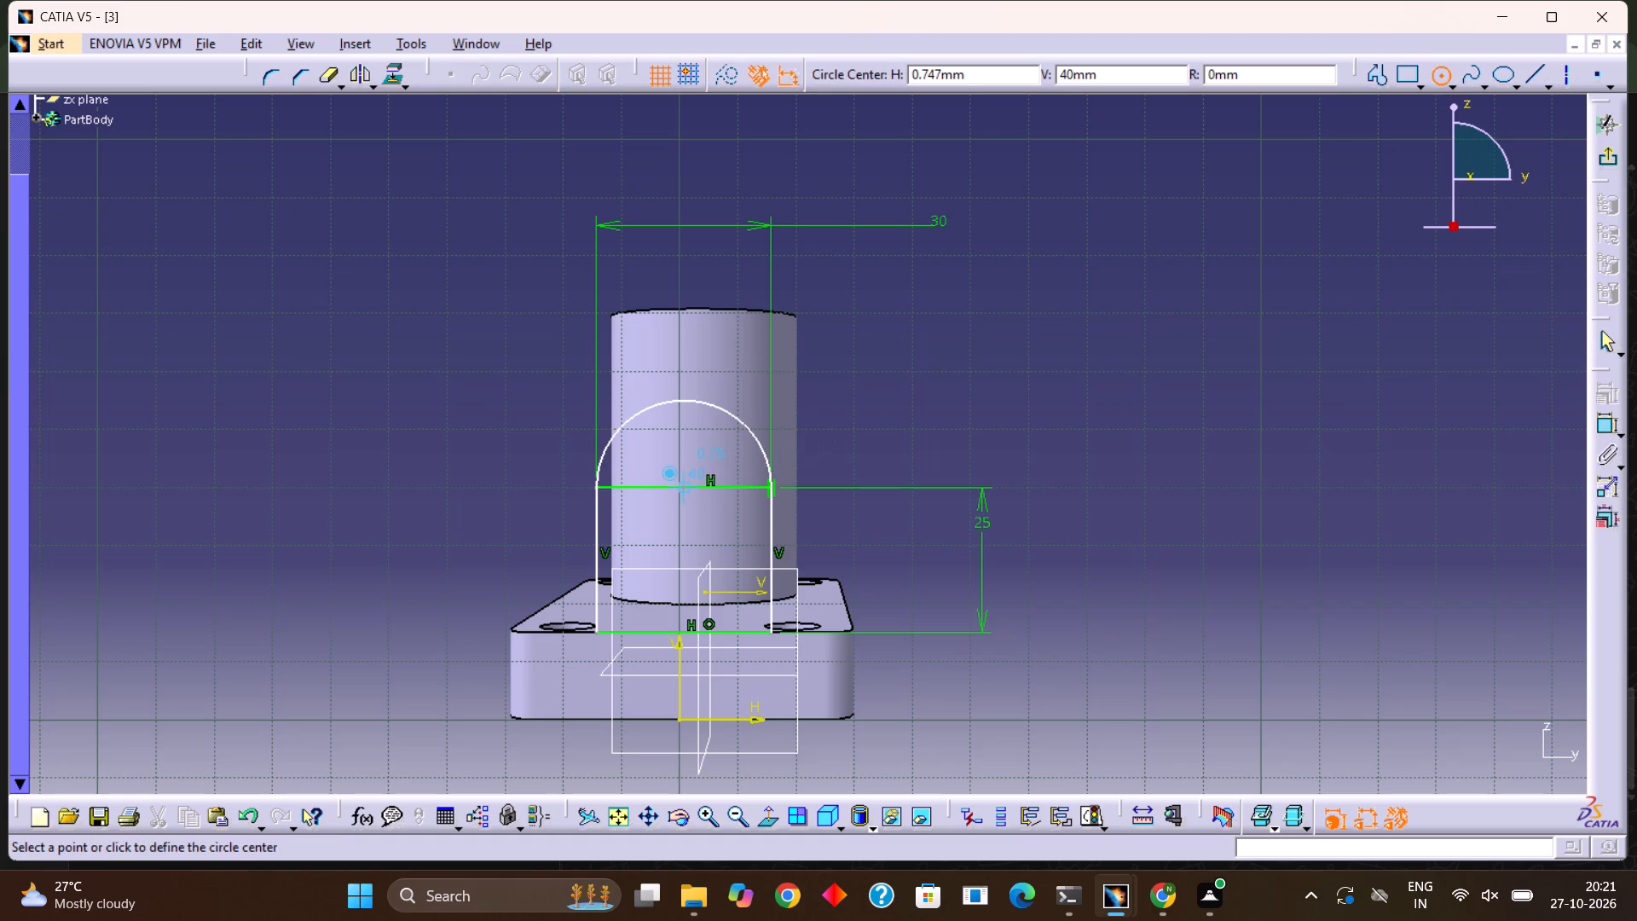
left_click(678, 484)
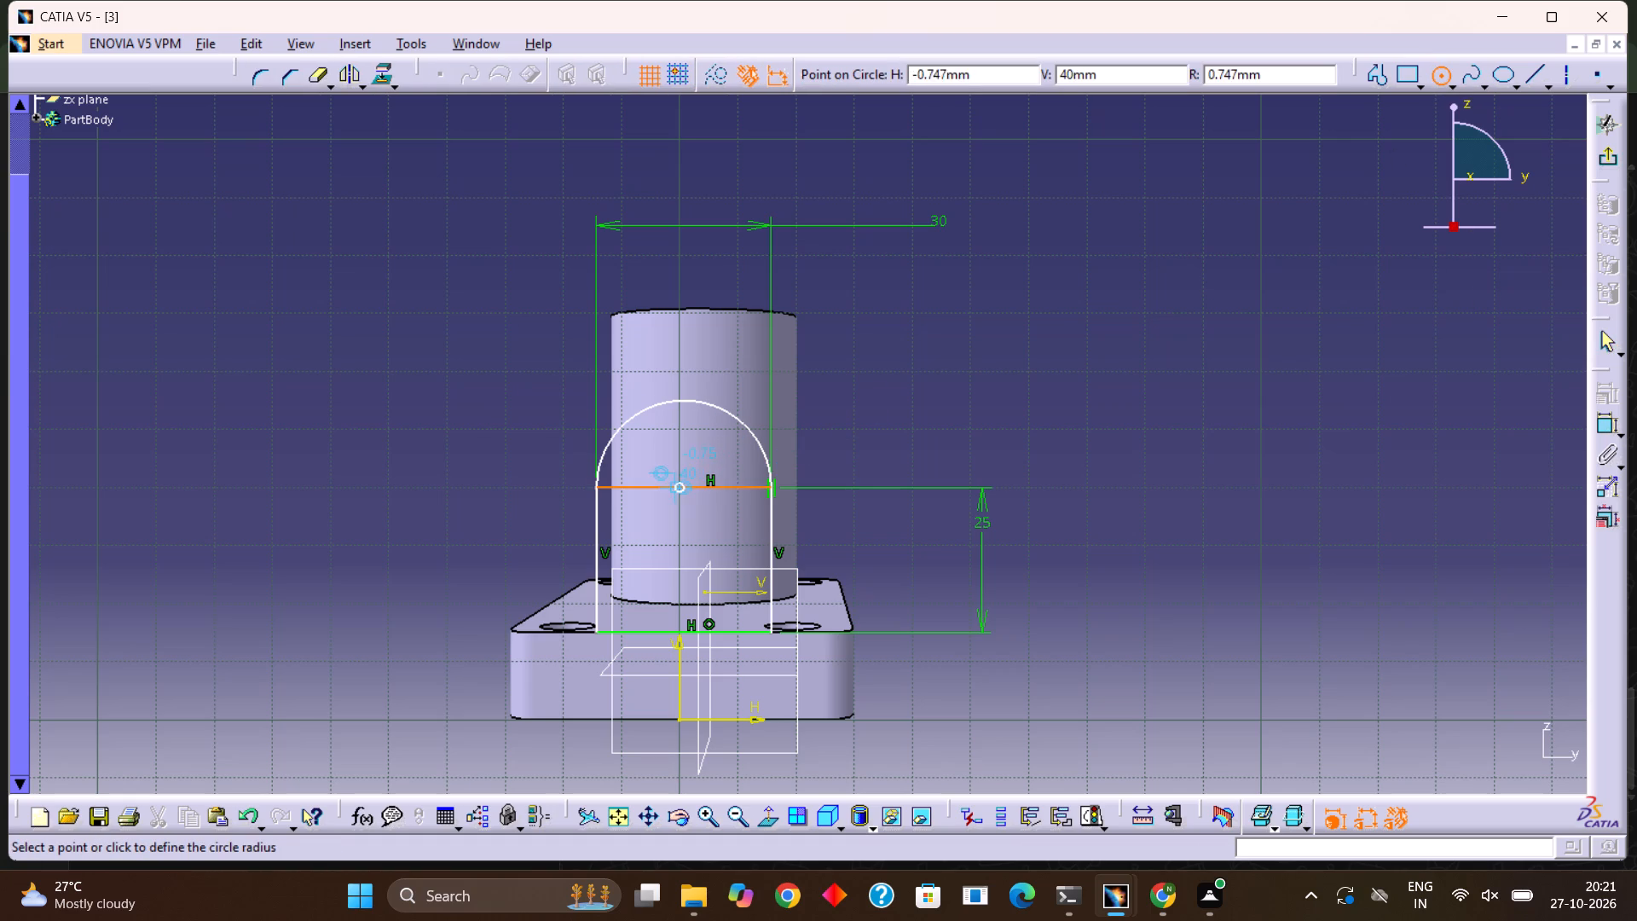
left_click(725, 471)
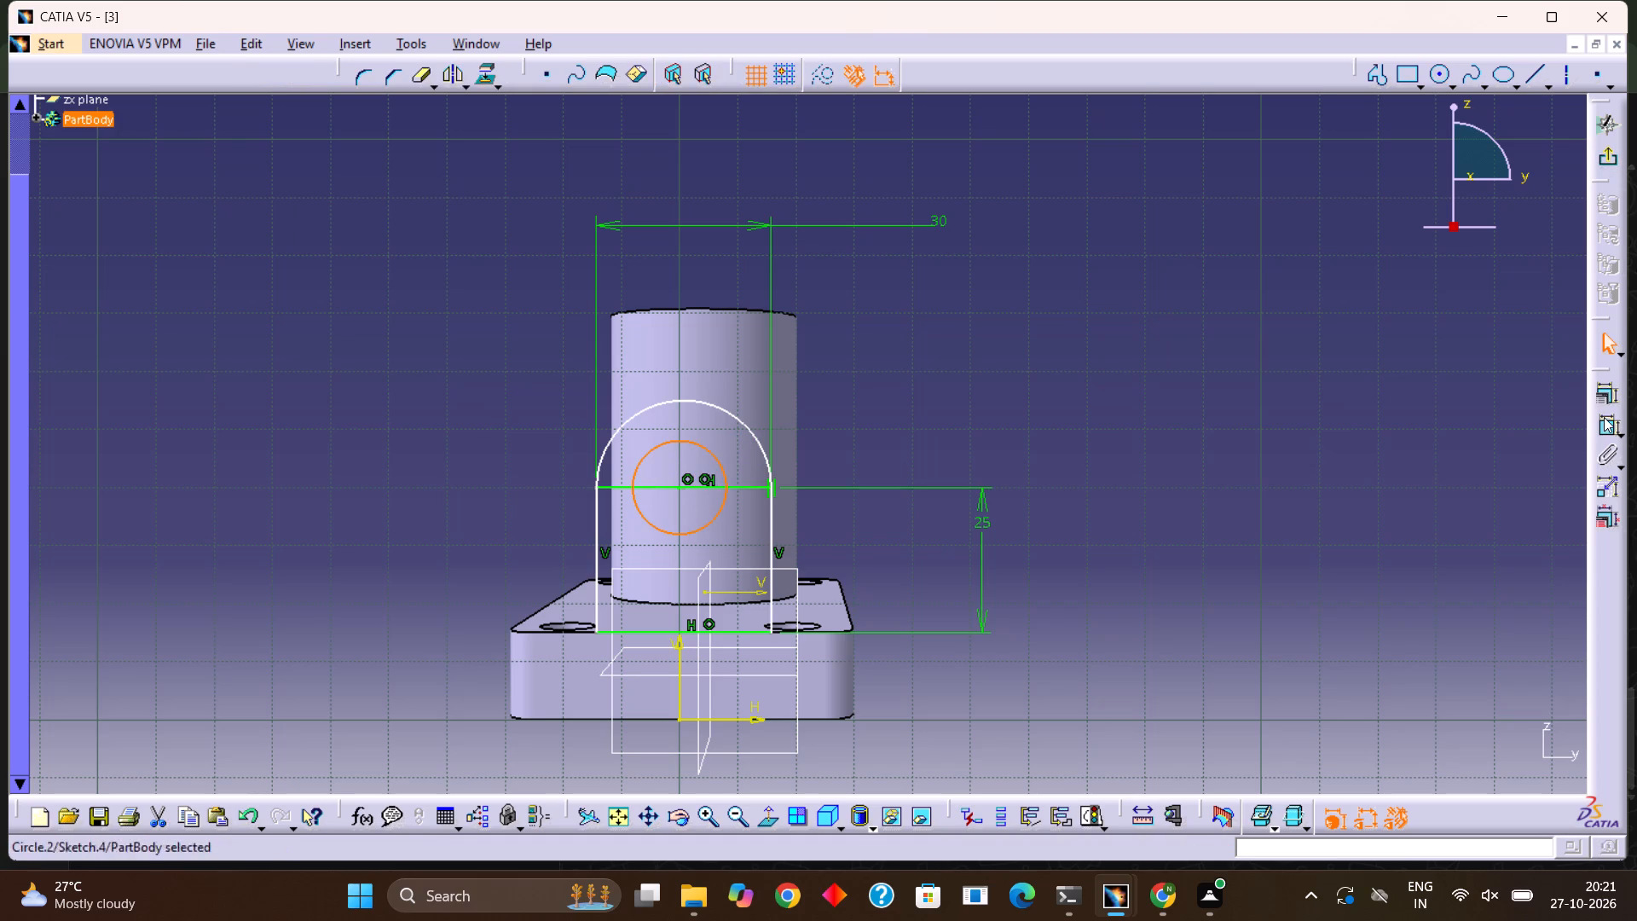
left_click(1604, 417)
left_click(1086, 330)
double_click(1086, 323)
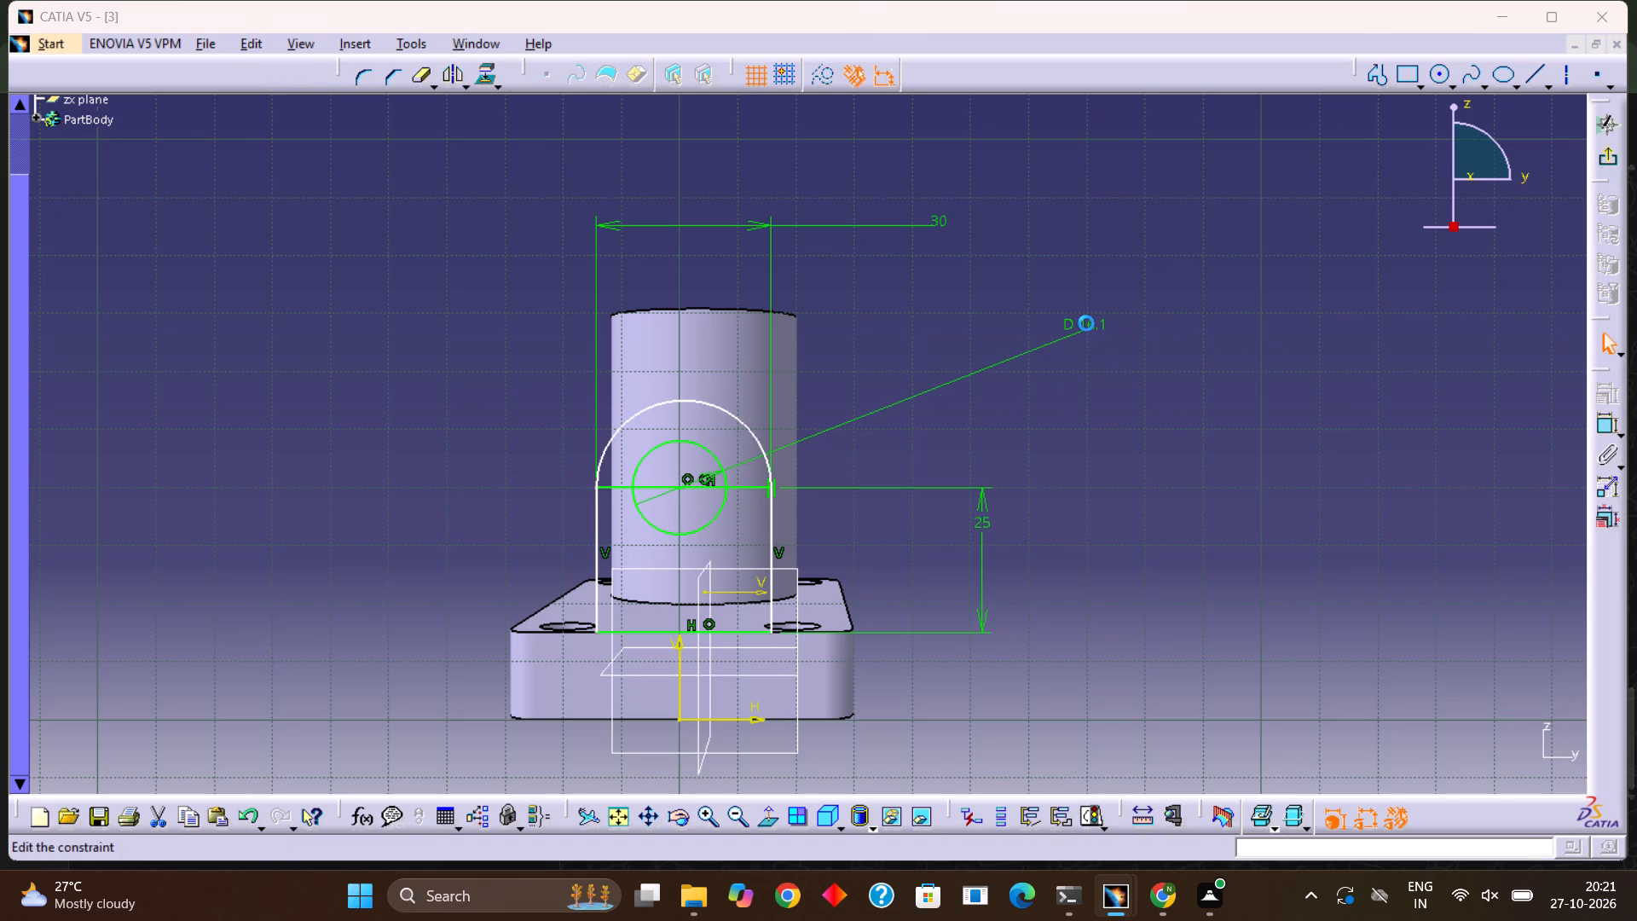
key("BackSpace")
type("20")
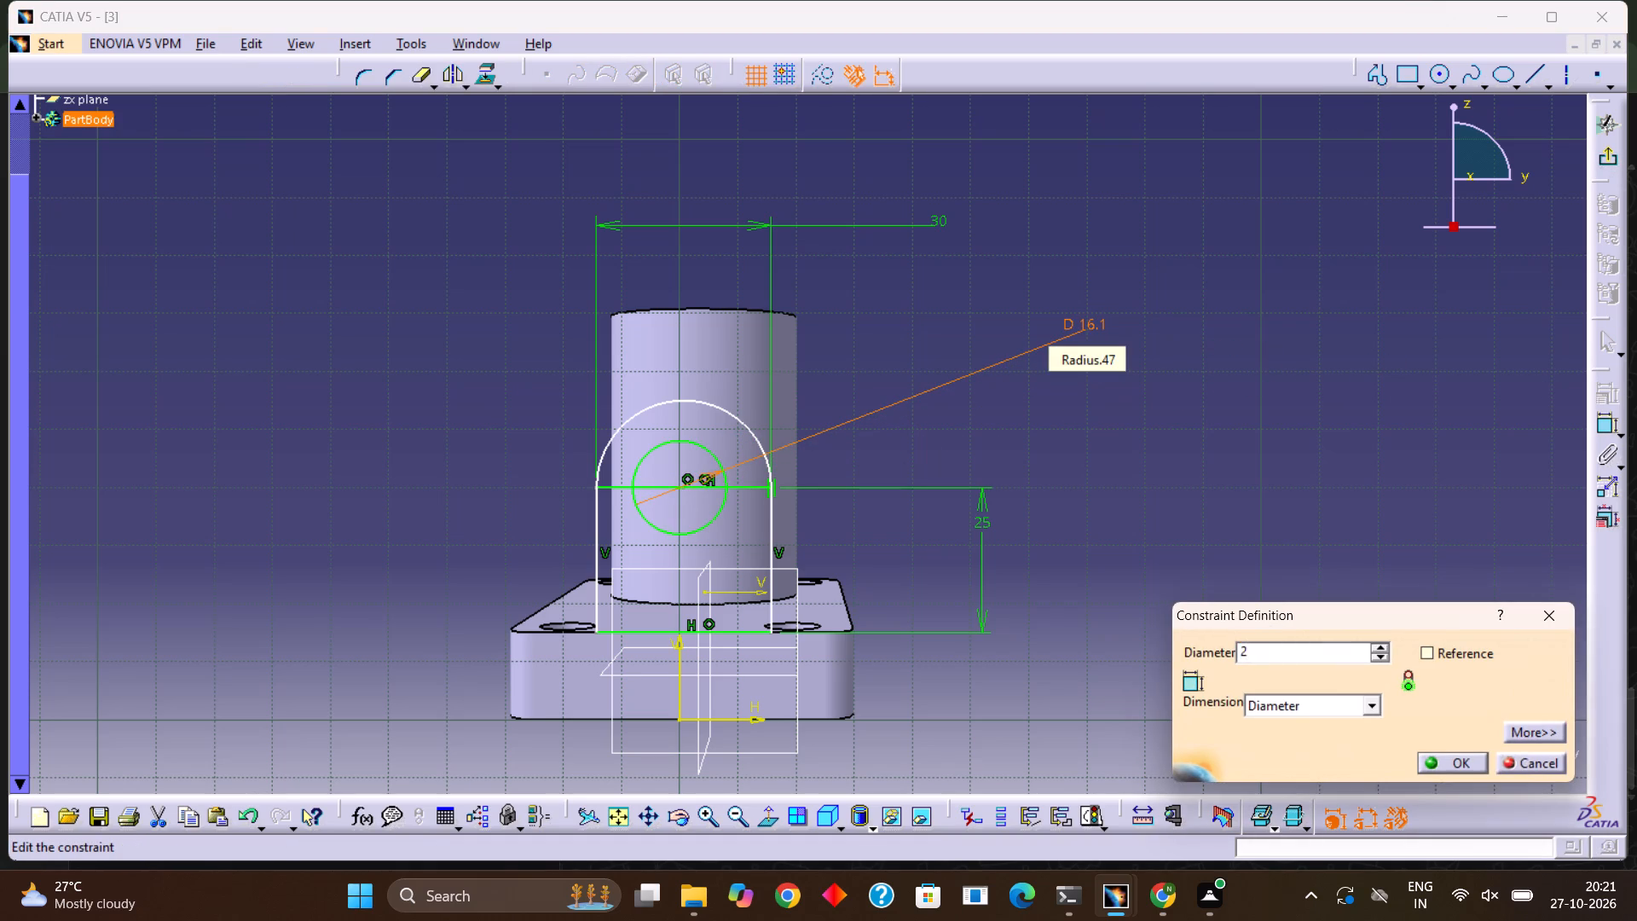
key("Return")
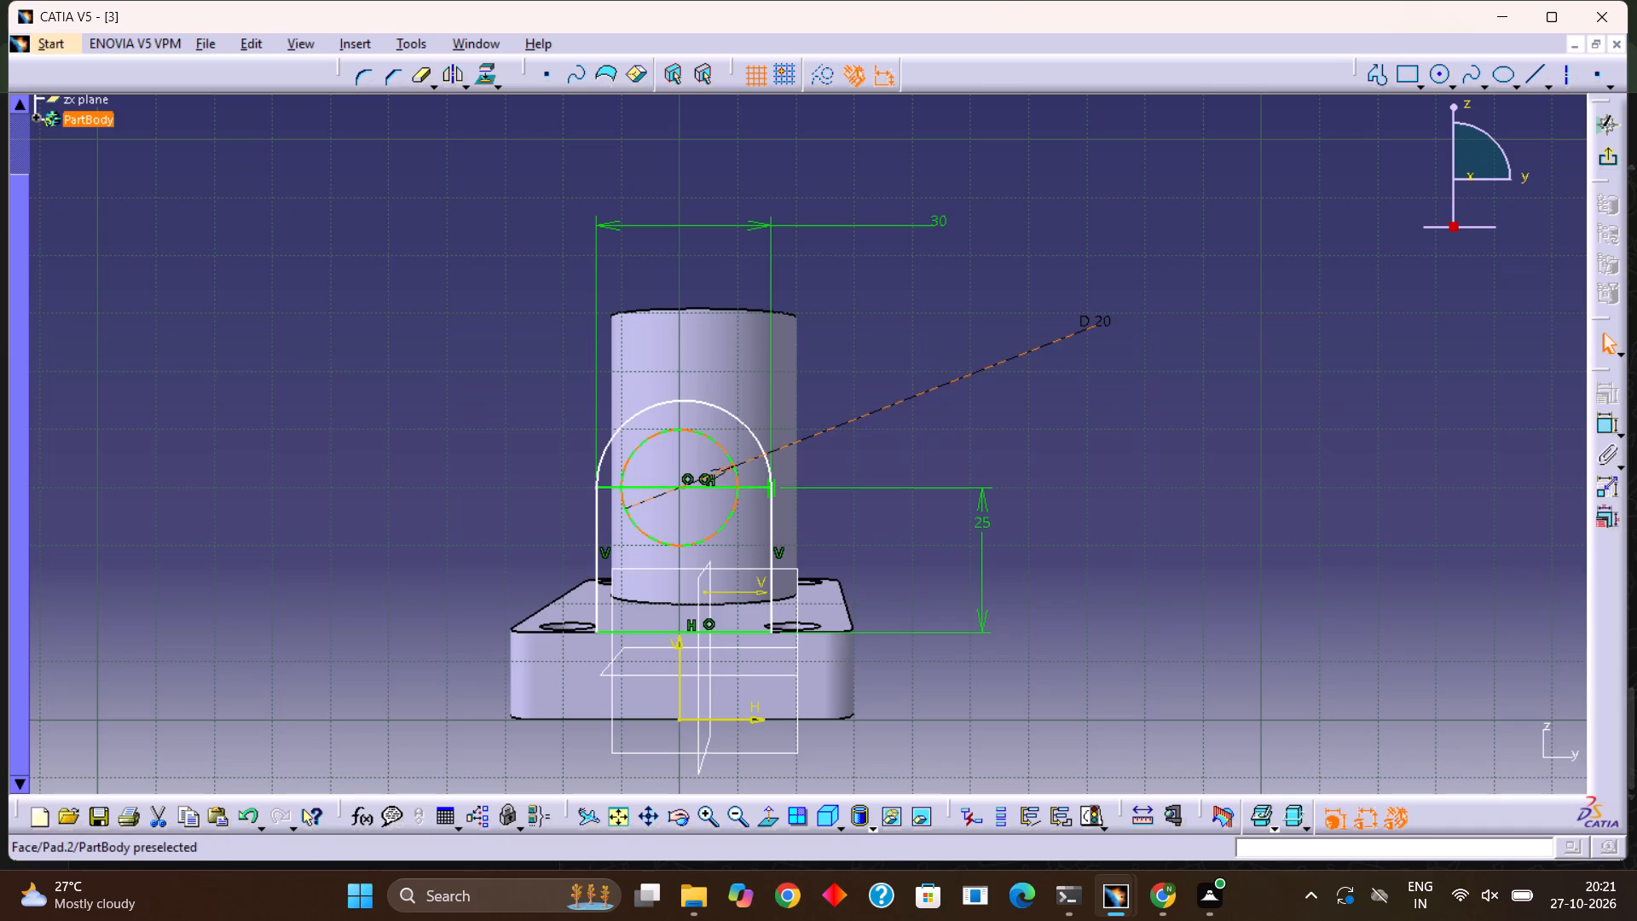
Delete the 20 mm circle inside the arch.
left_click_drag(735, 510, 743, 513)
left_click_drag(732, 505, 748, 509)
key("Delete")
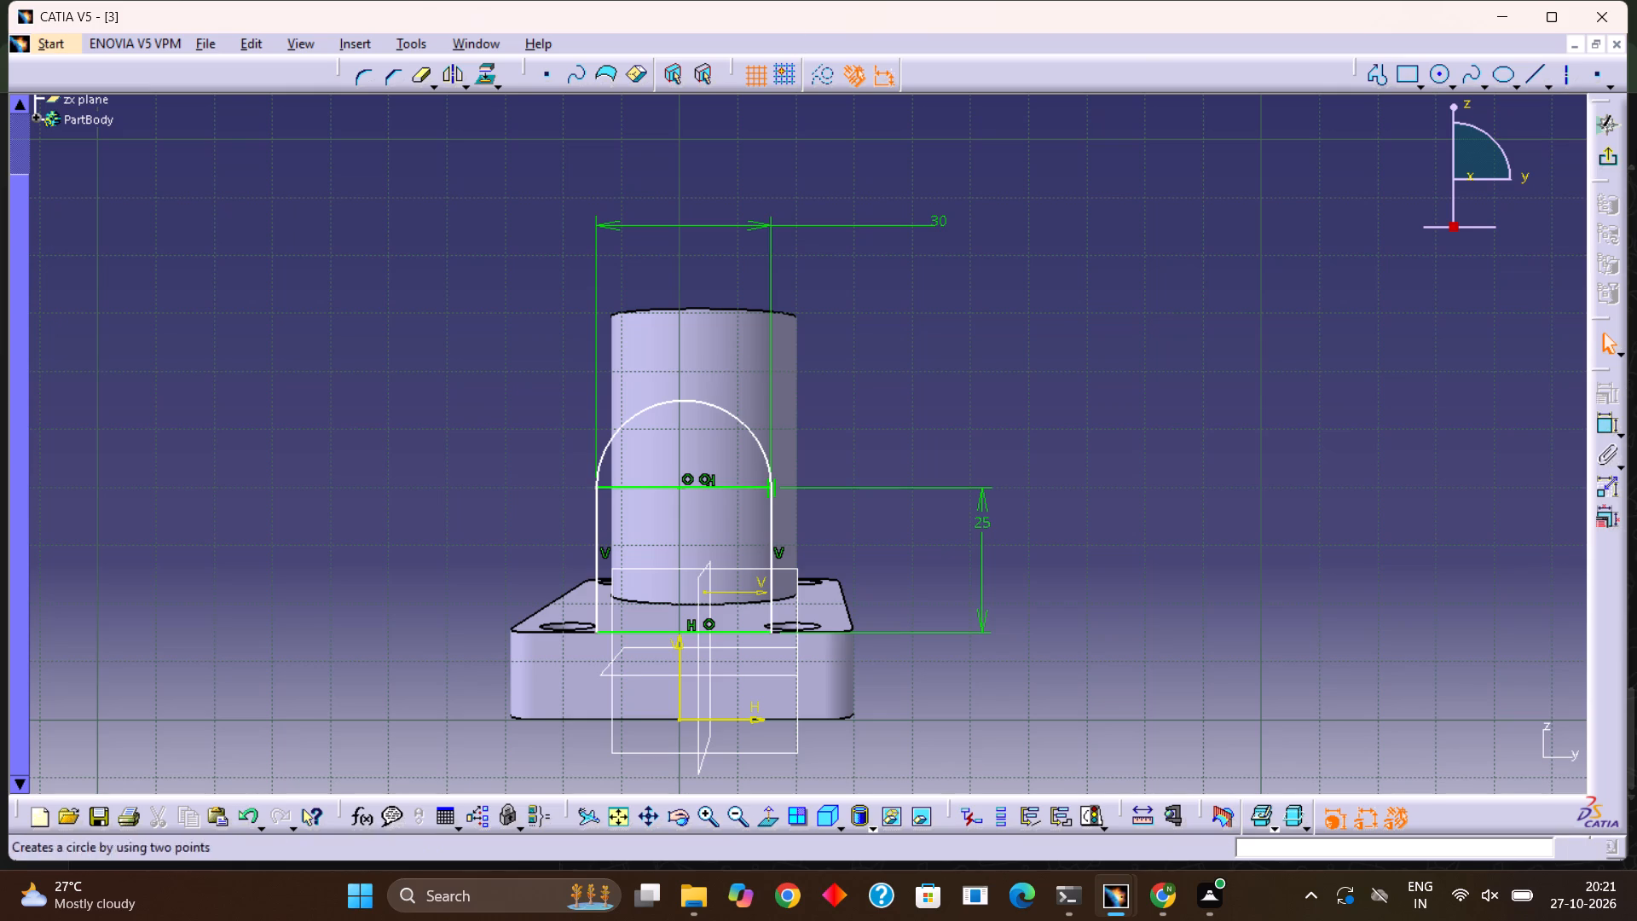
Draw a circle of about 8 mm radius inside the arch, centred on the arc's centre point.
left_click_drag(1442, 71, 1443, 81)
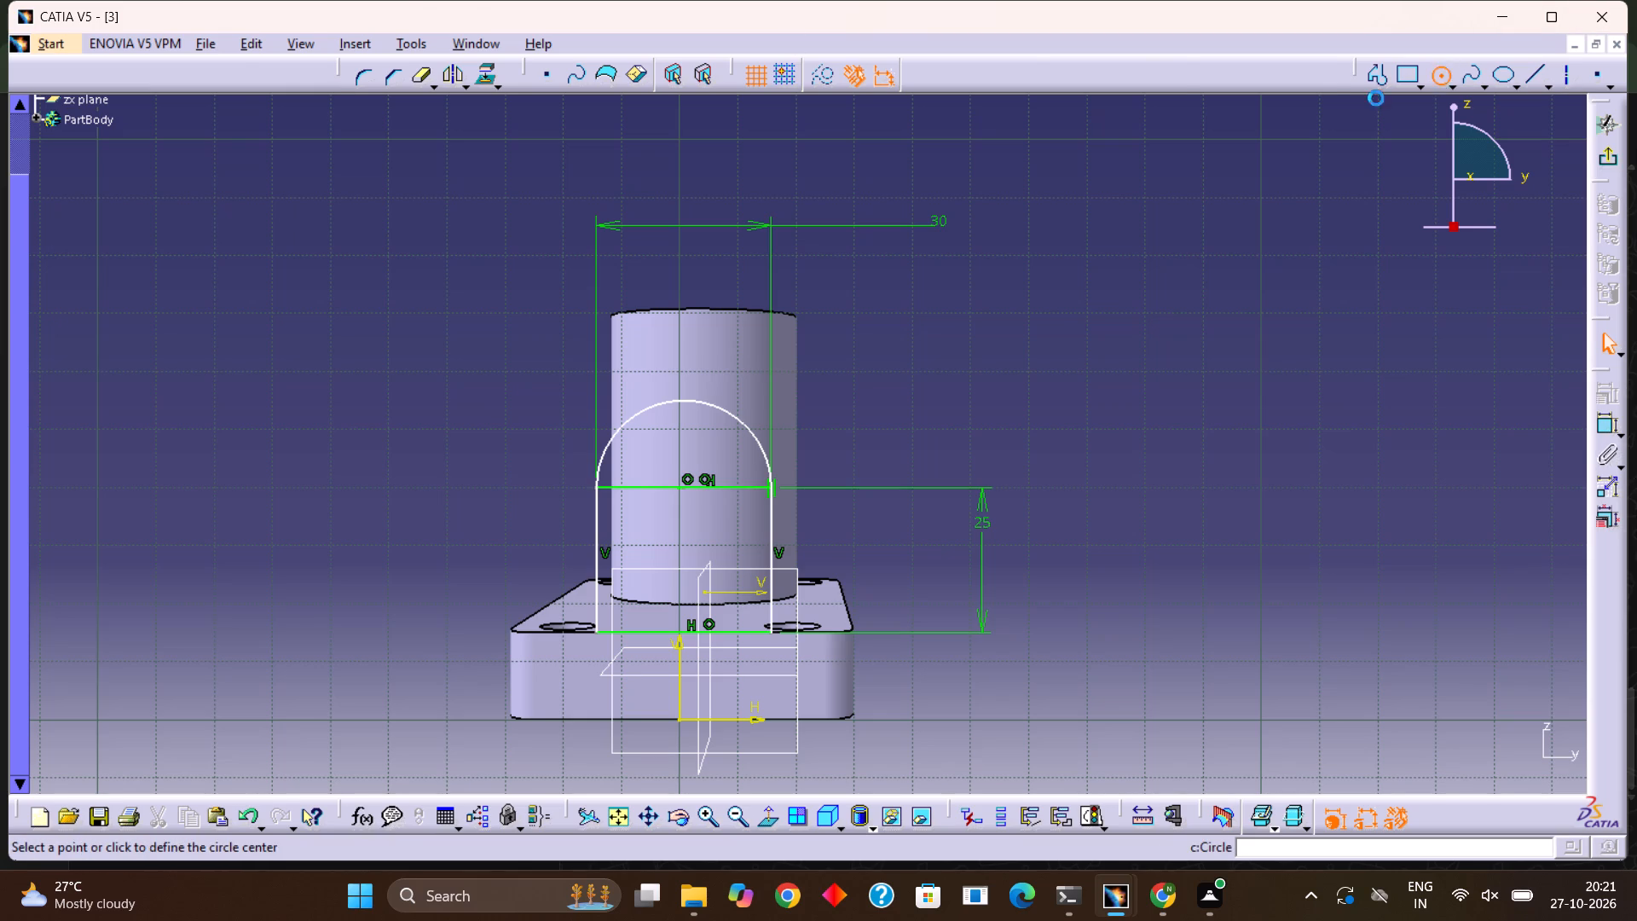
left_click(684, 487)
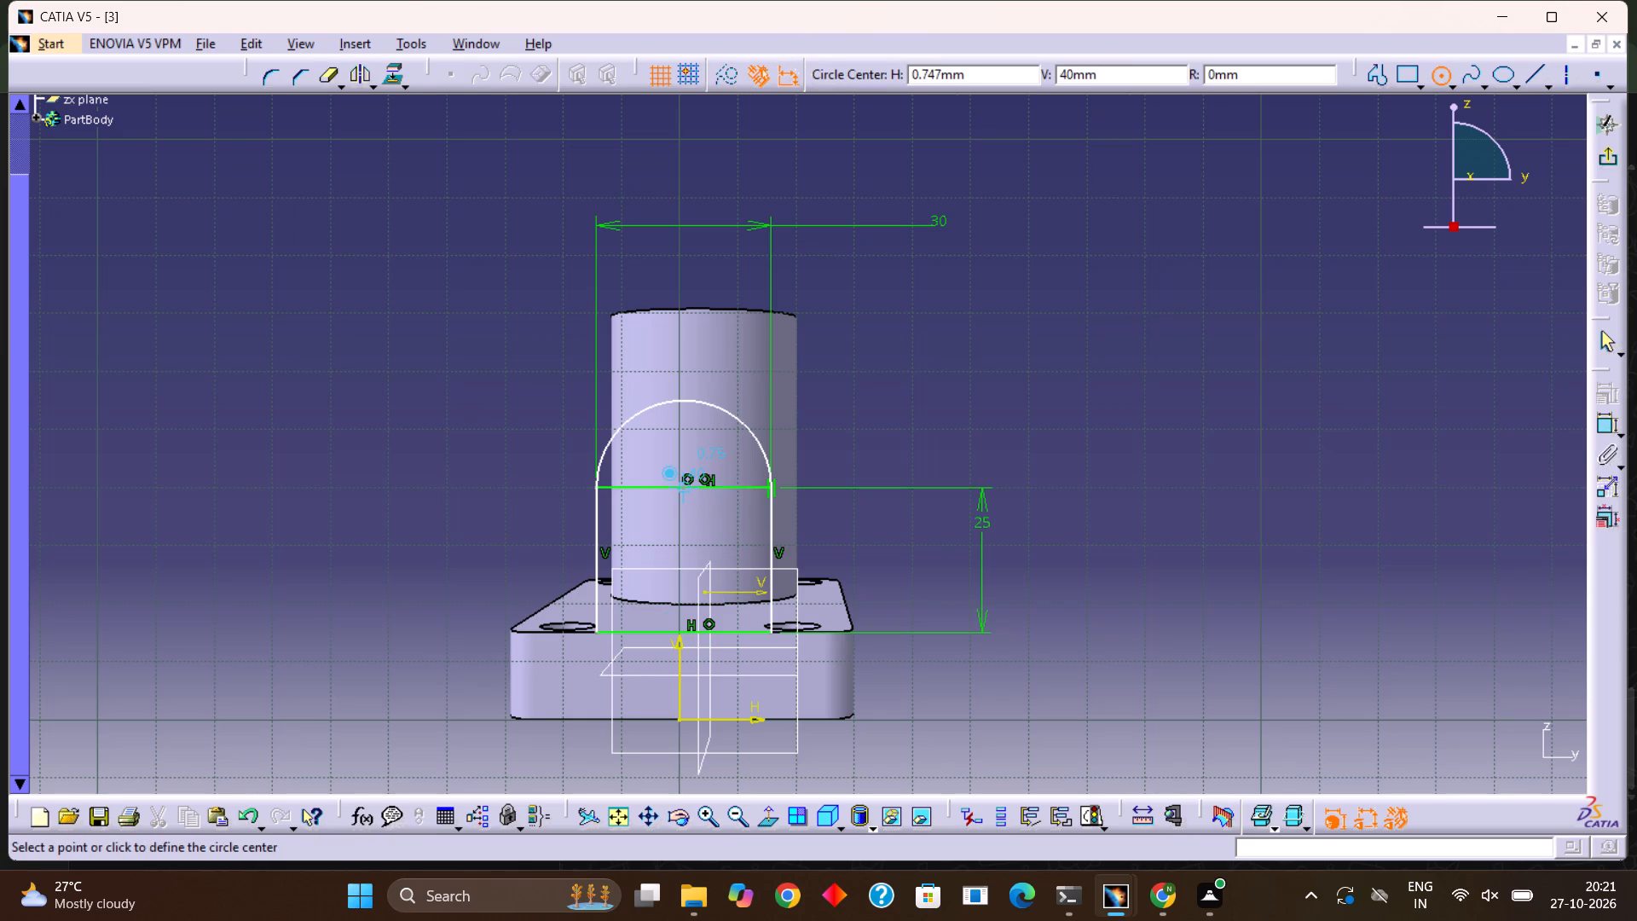
left_click(732, 495)
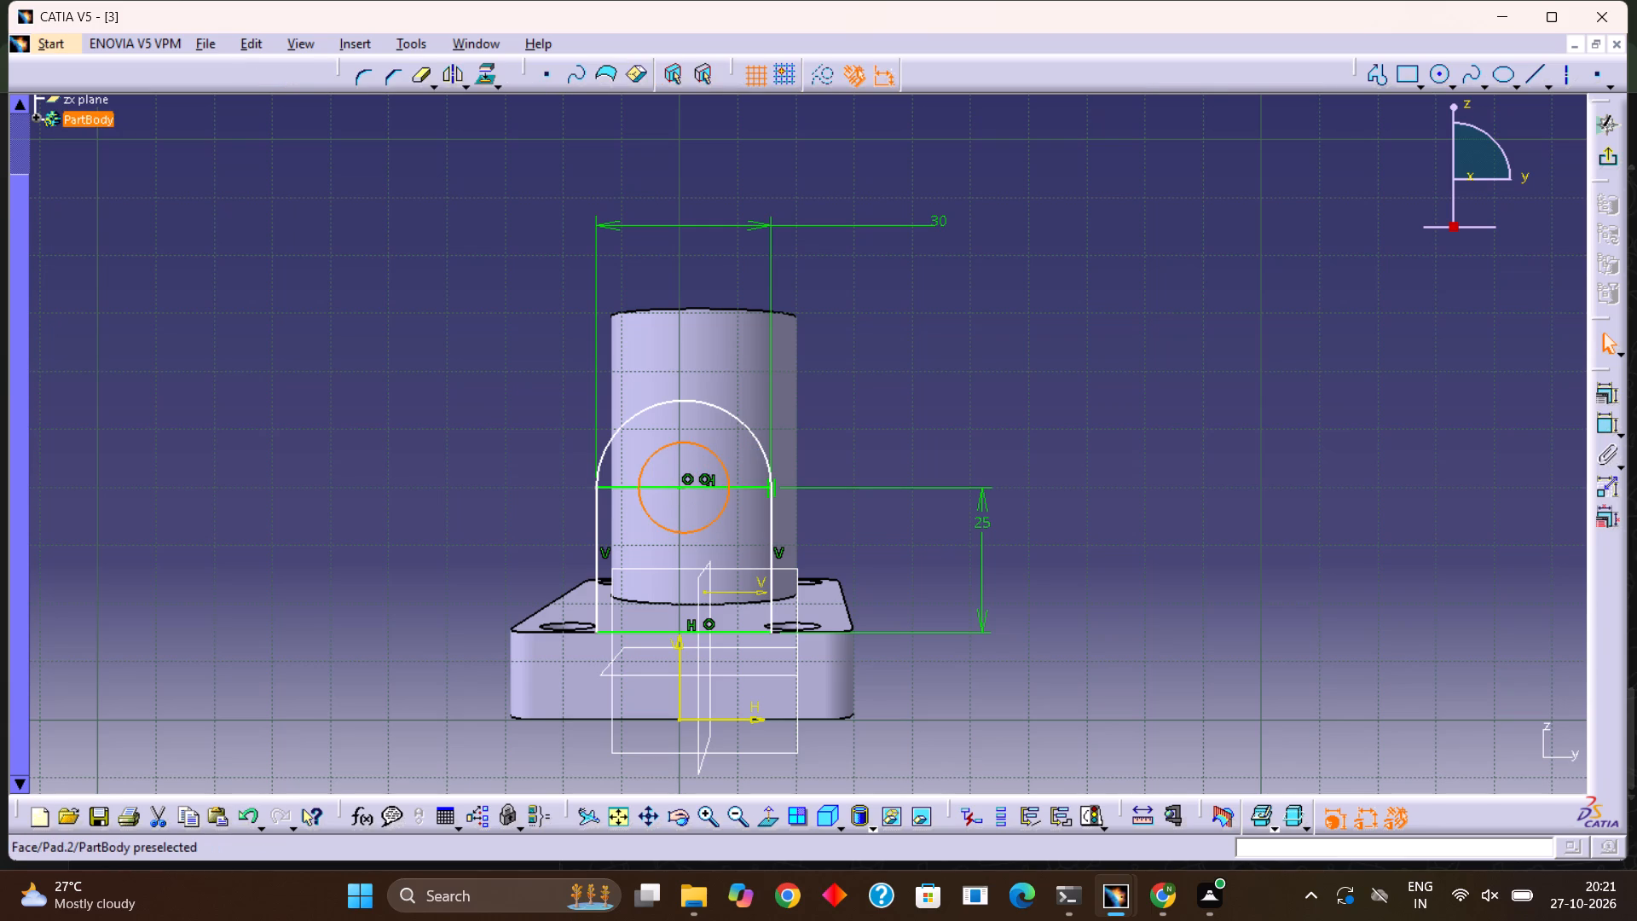
left_click(1408, 415)
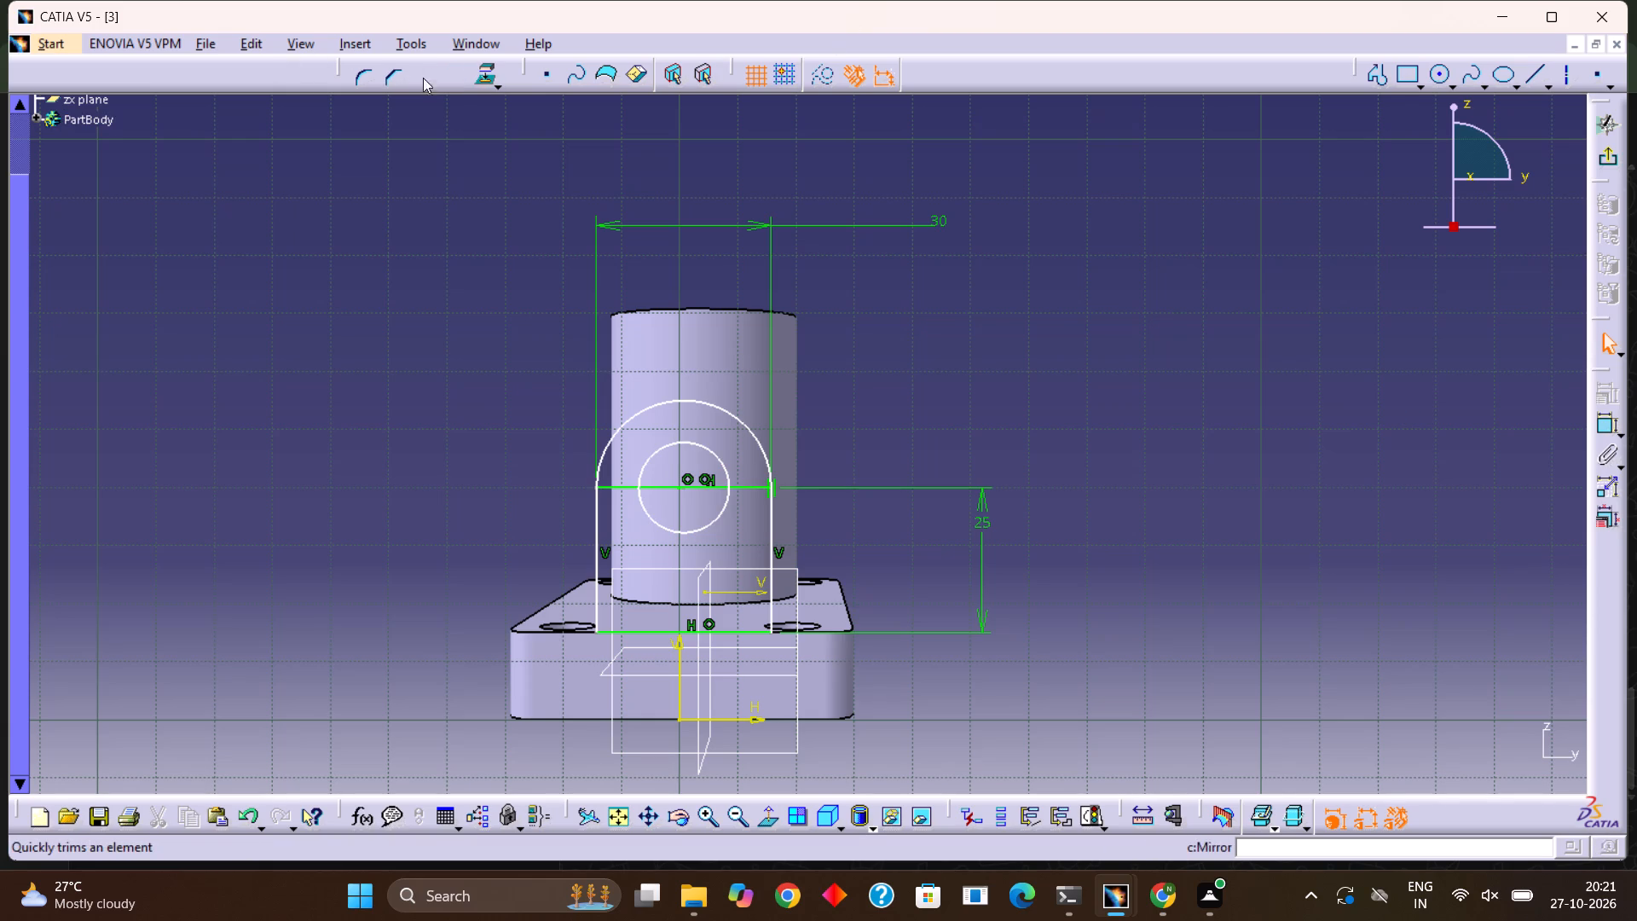
Quick-trim away all three segments of the rectangle's top line, converting its length constraint into a distance.
left_click(423, 75)
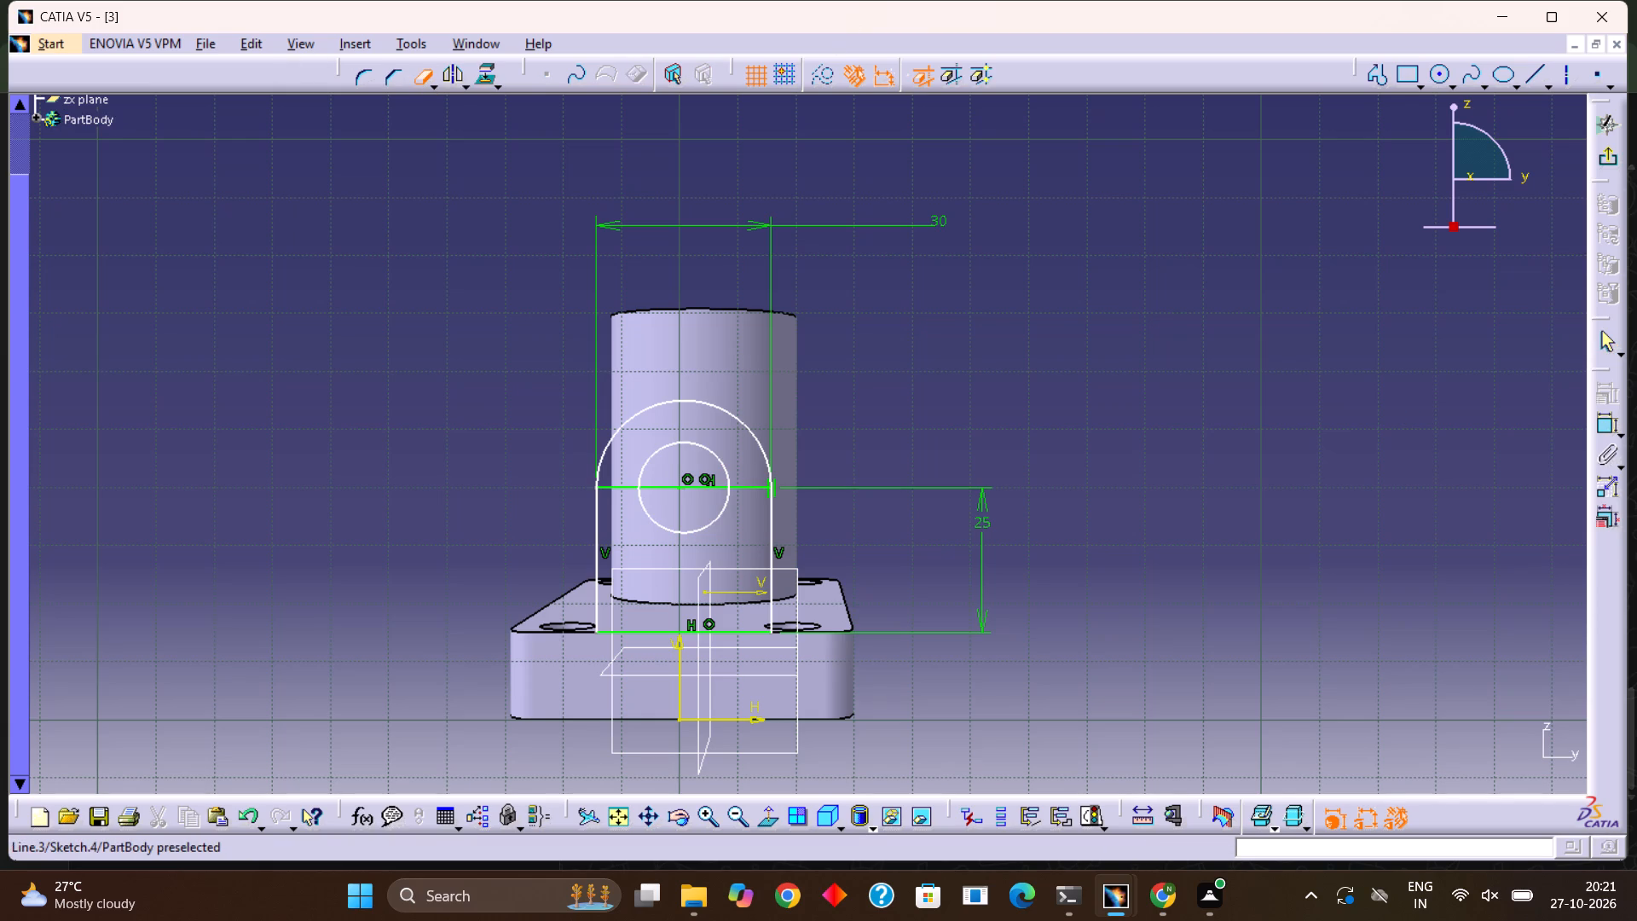
left_click(610, 484)
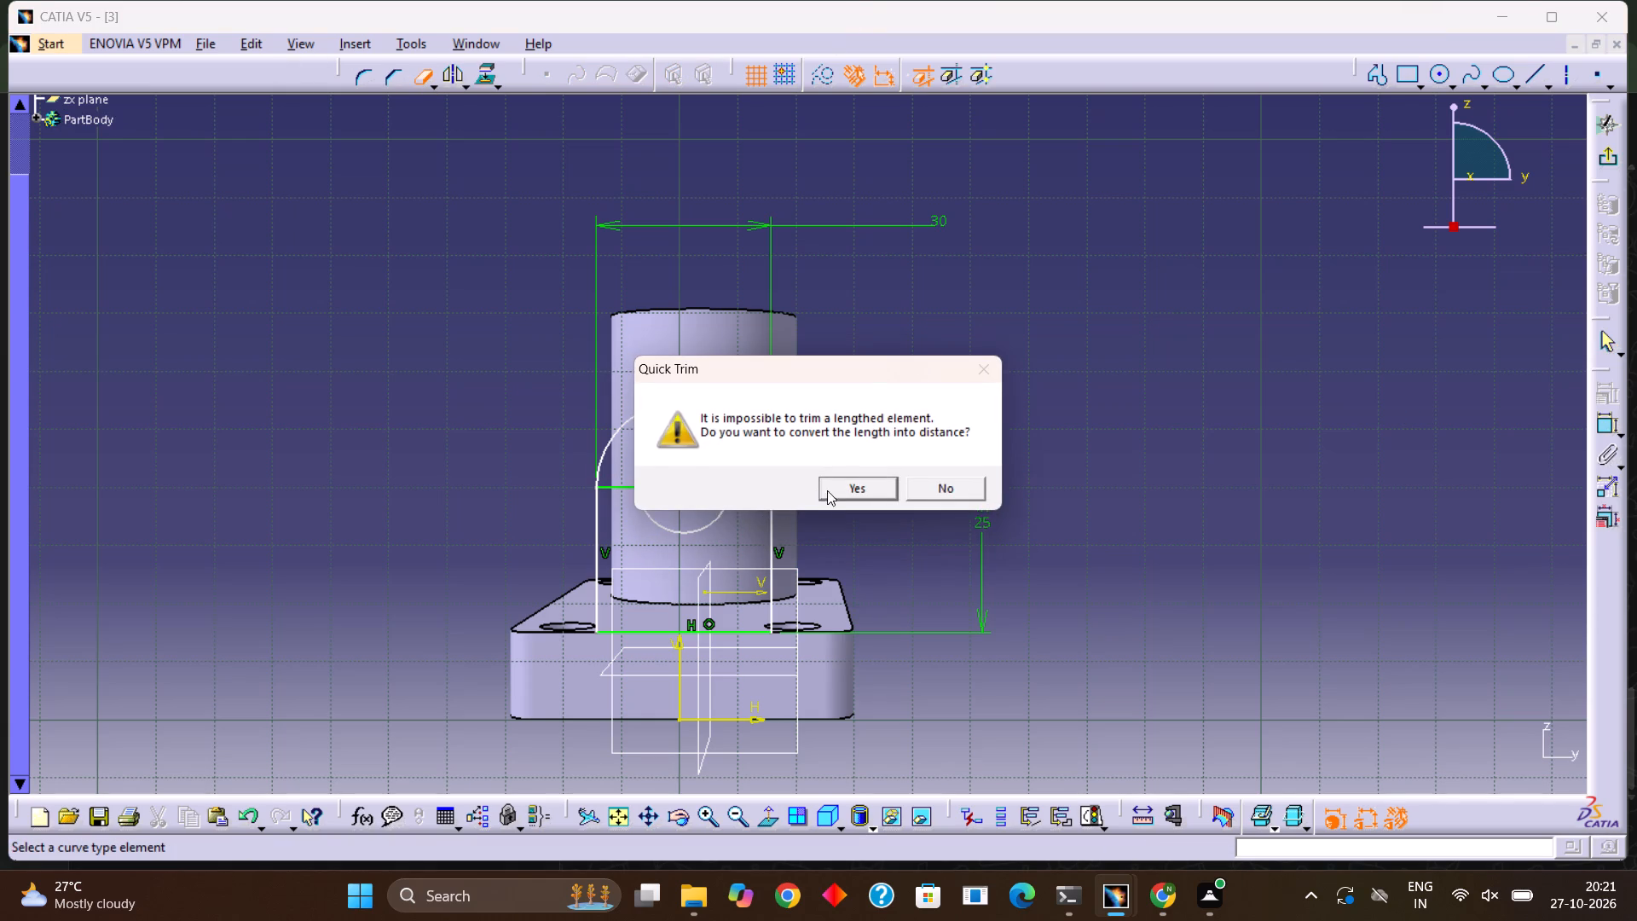
left_click(839, 483)
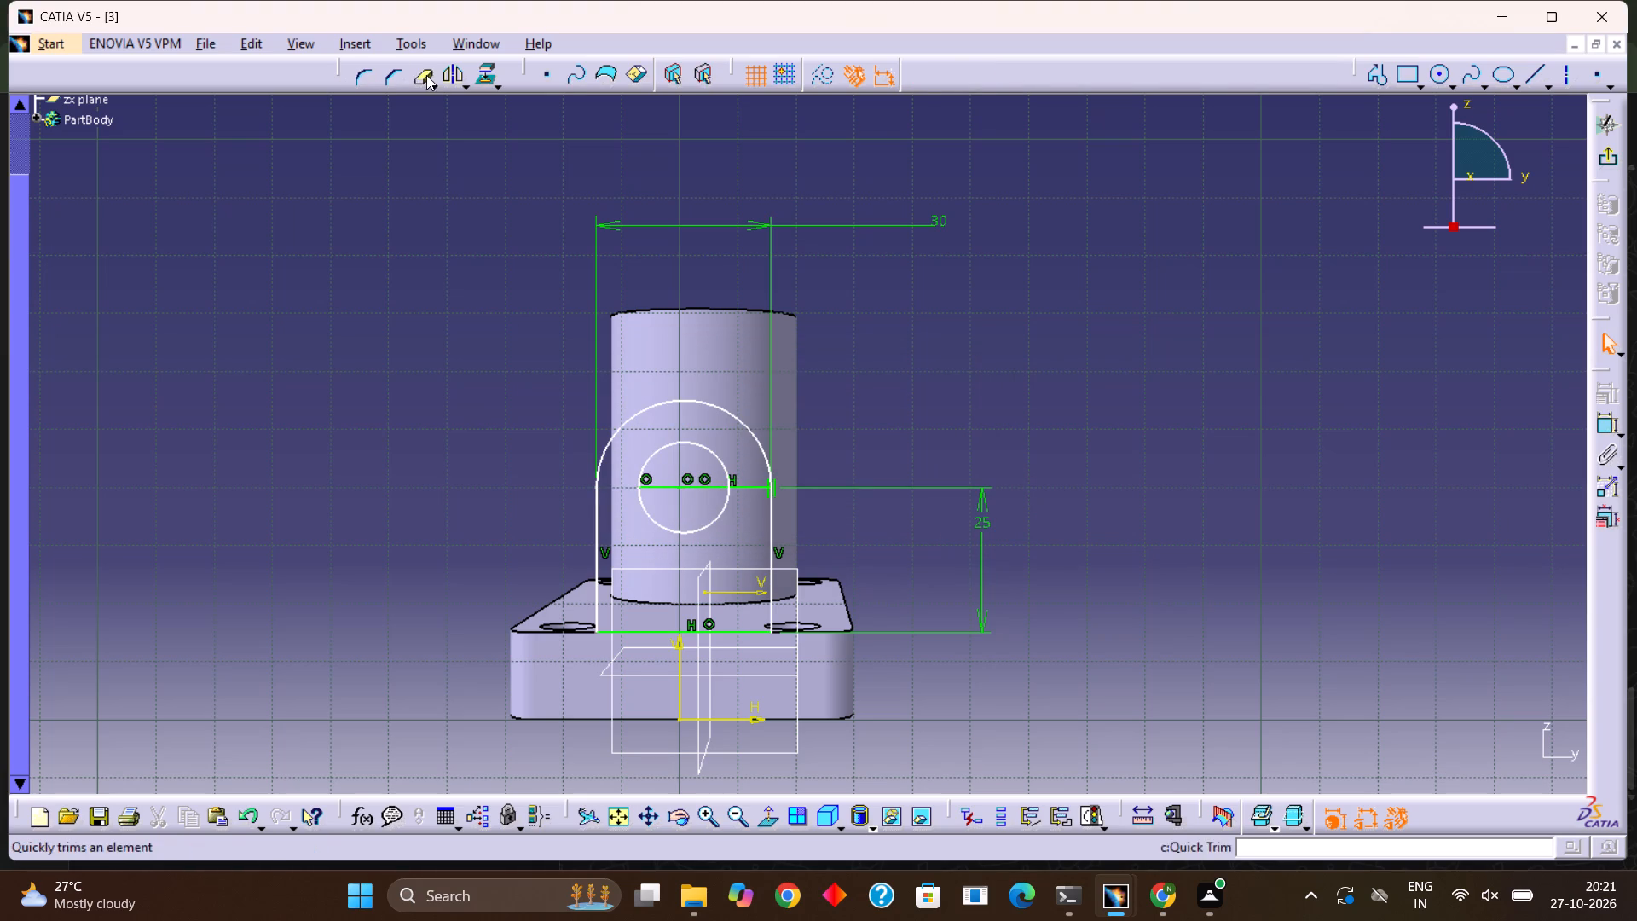
double_click(425, 75)
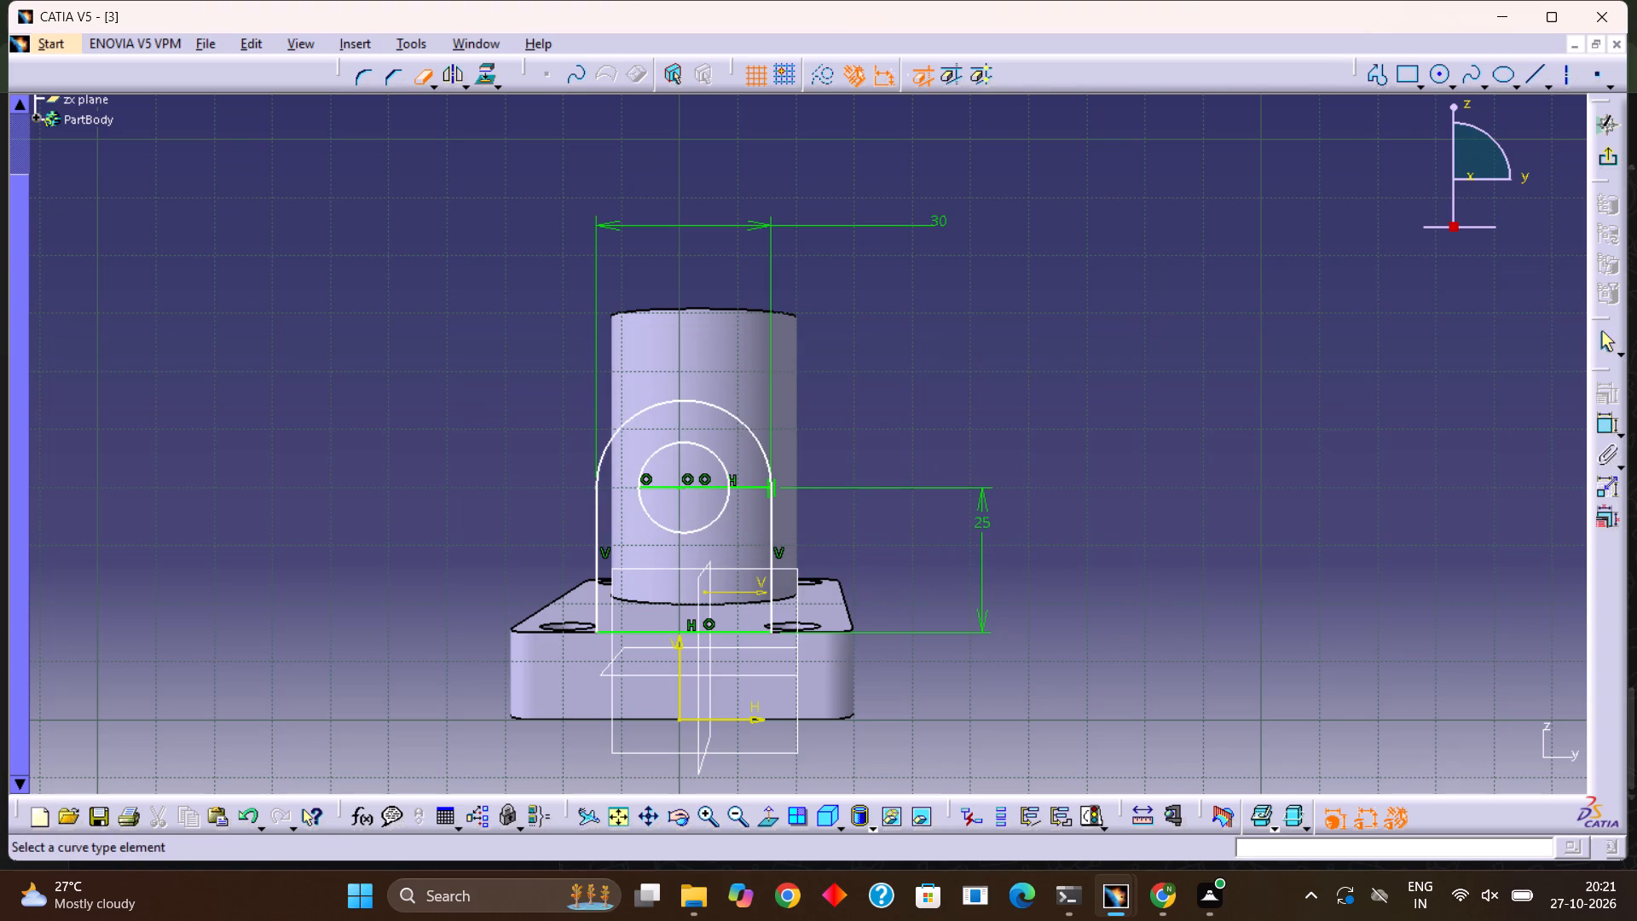
left_click(667, 485)
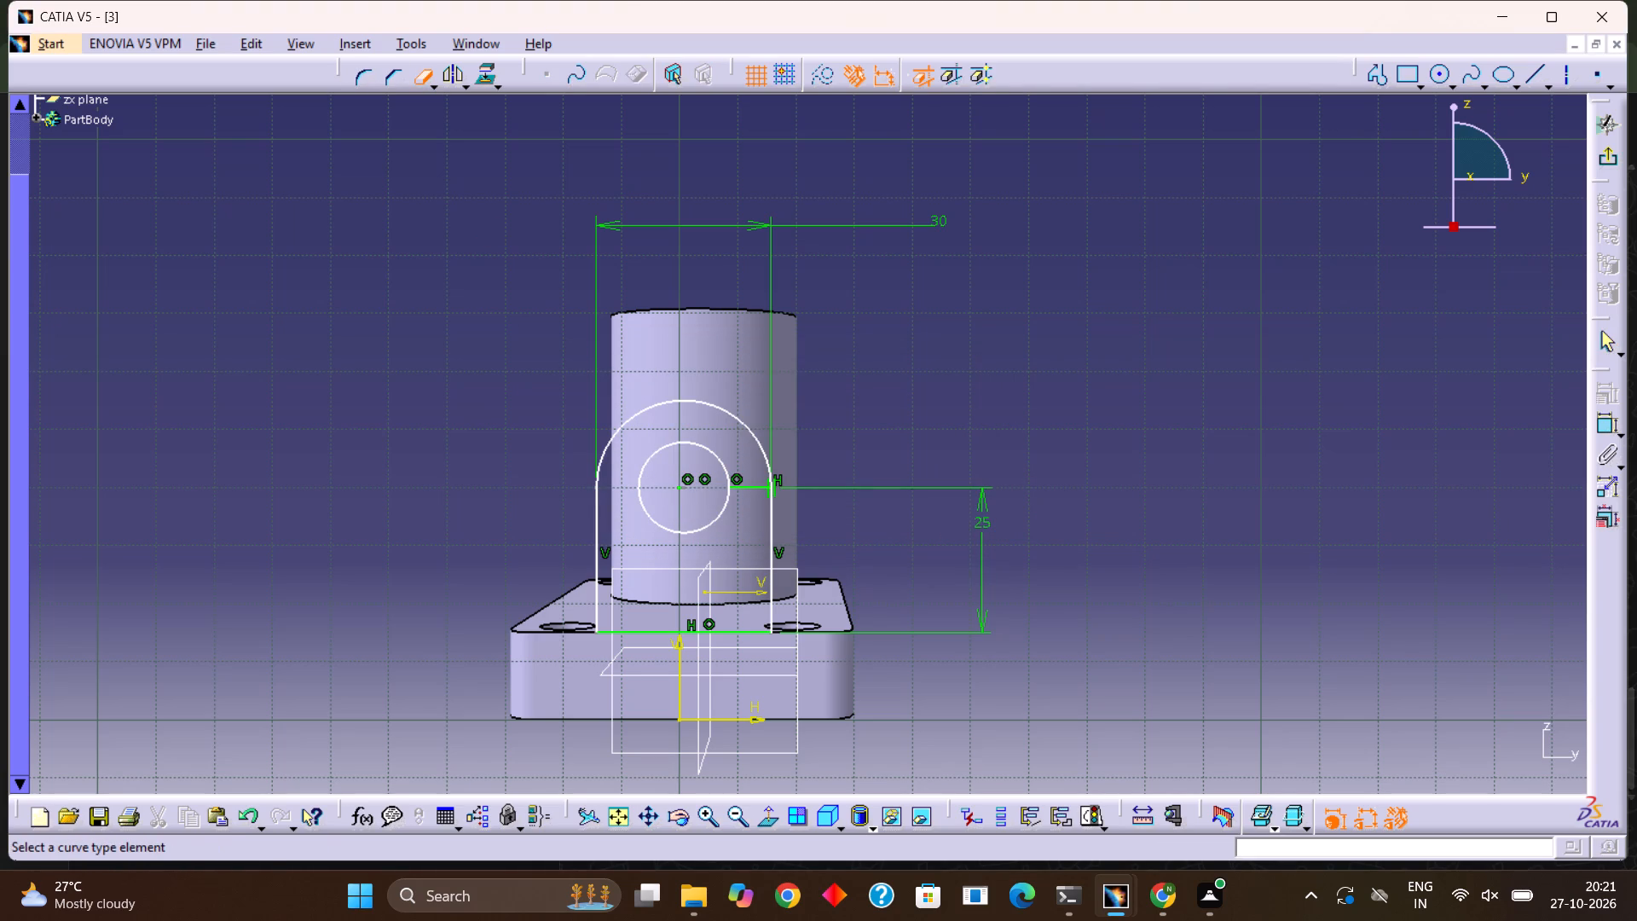
left_click(753, 486)
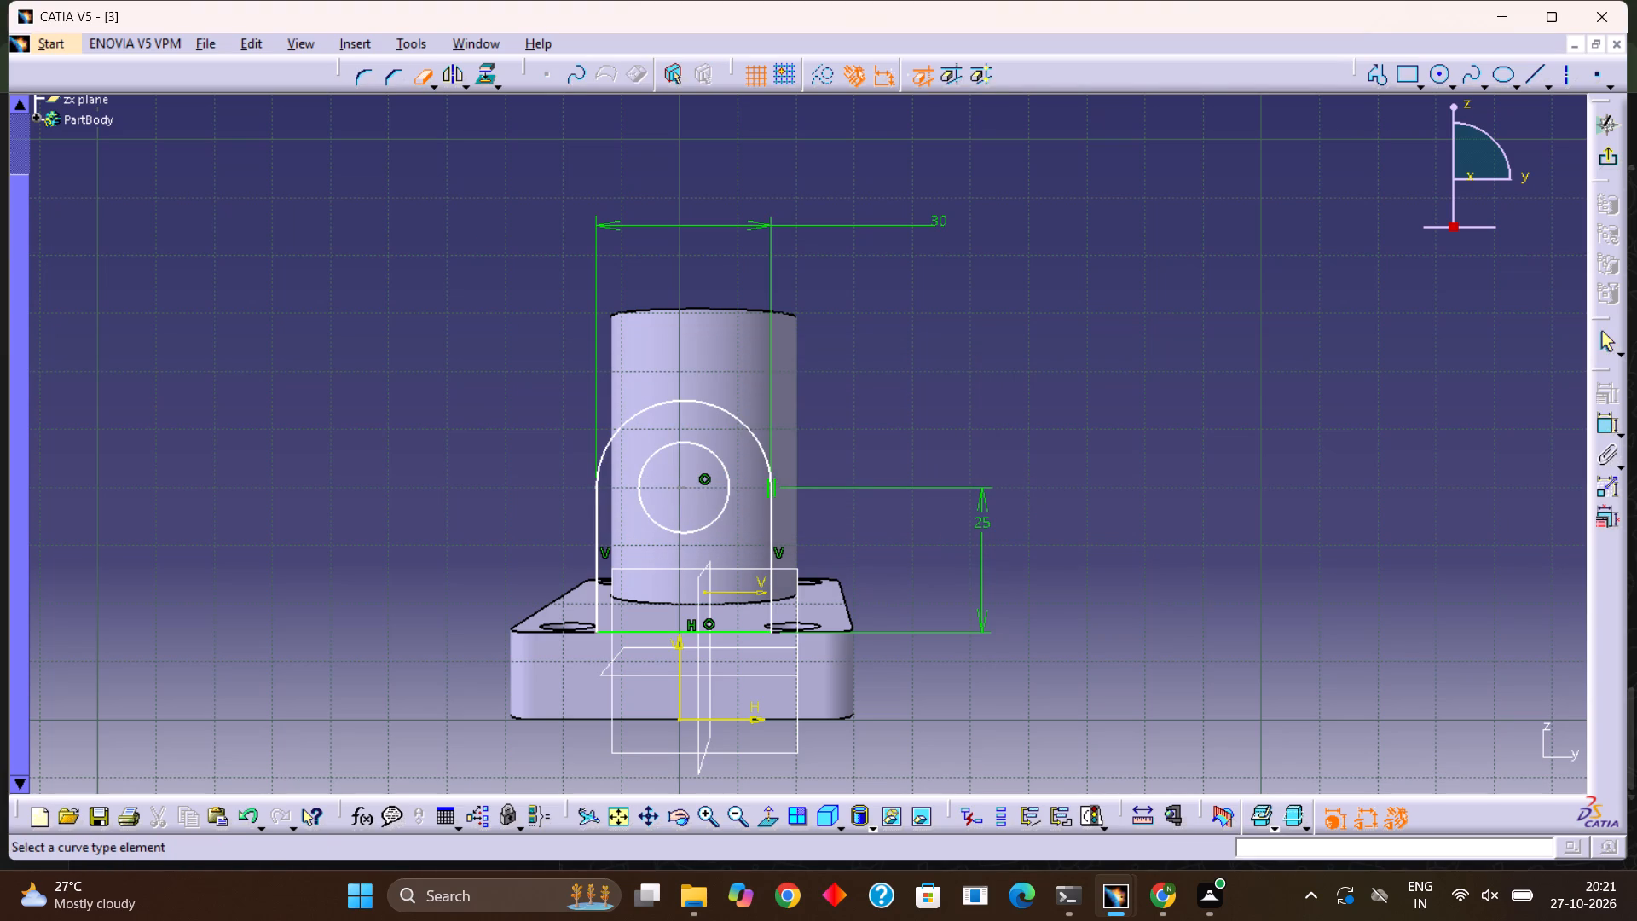
left_click(992, 421)
double_click(417, 78)
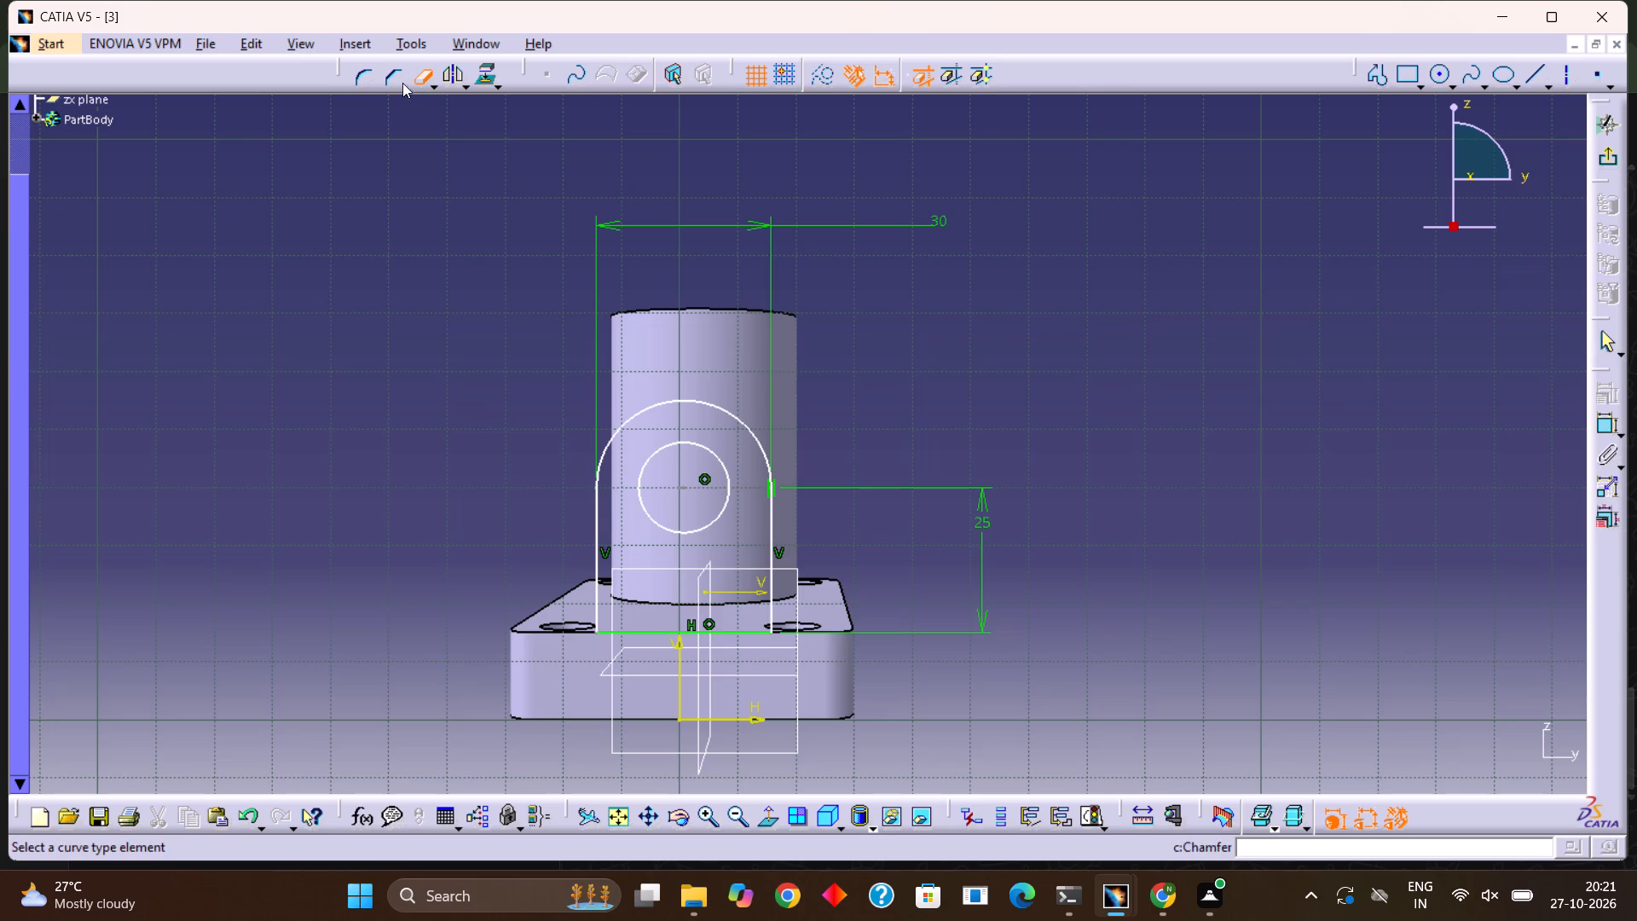
left_click(419, 83)
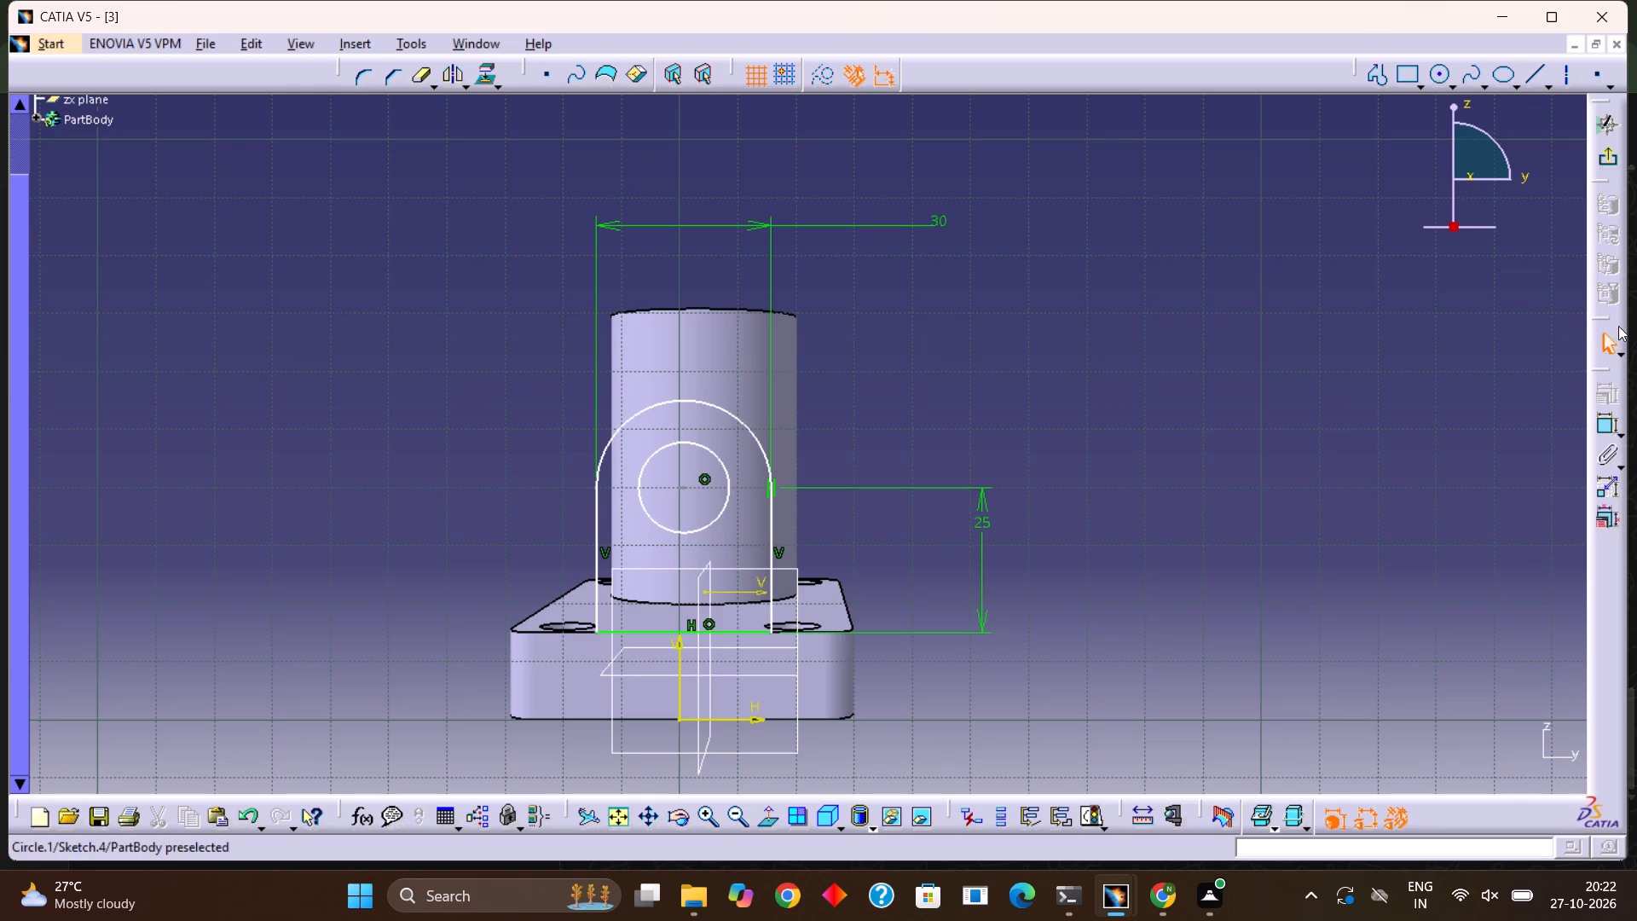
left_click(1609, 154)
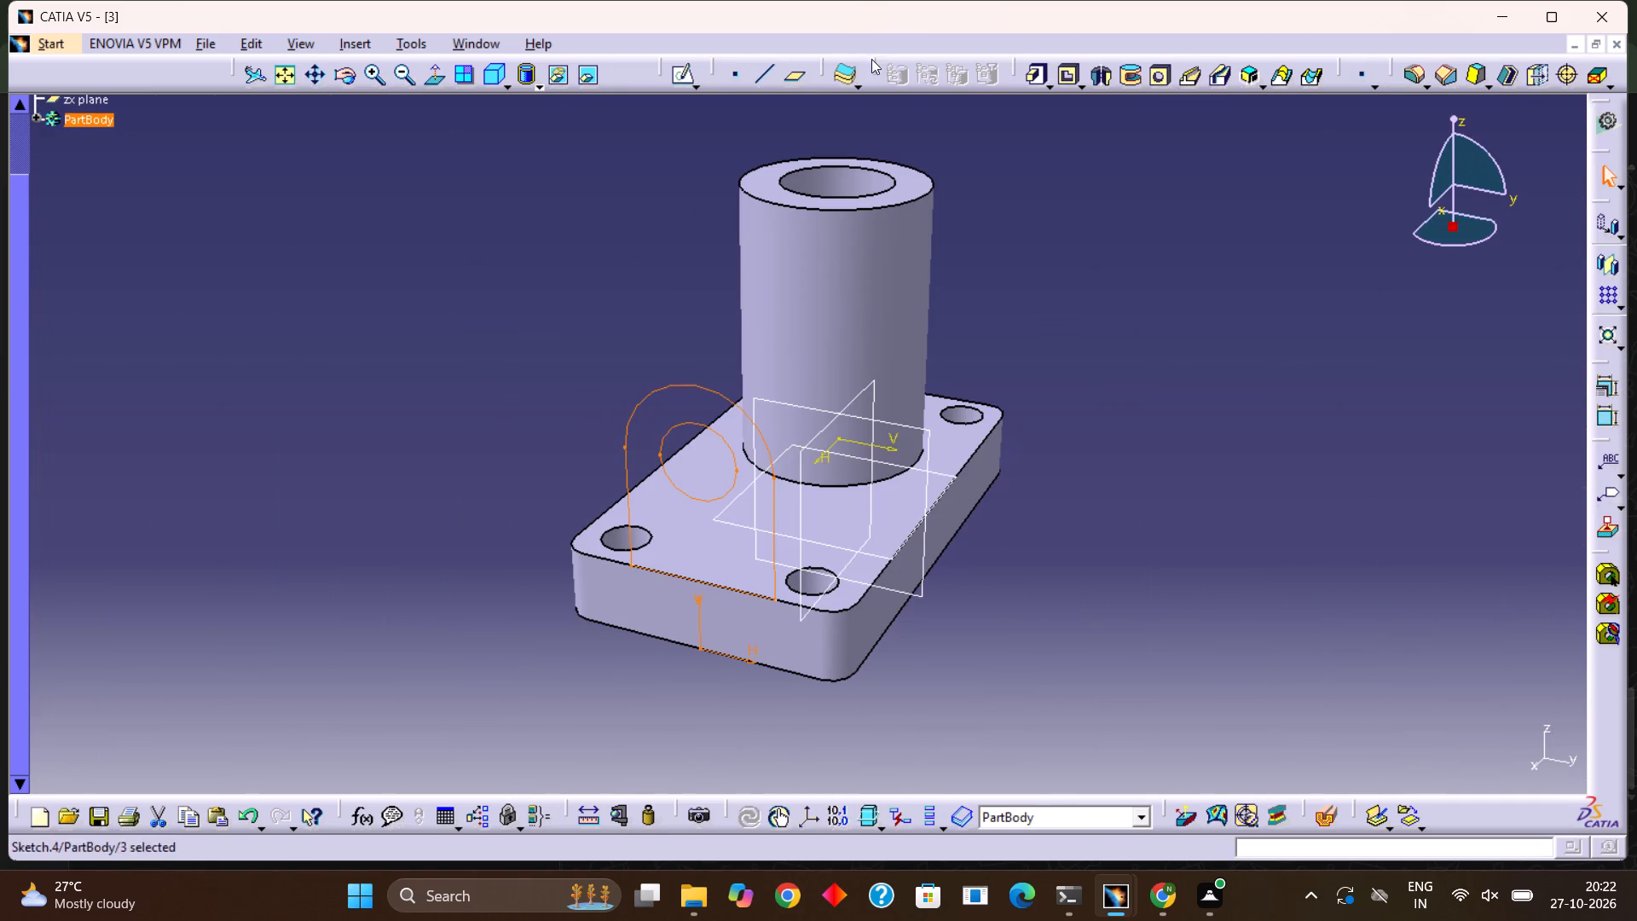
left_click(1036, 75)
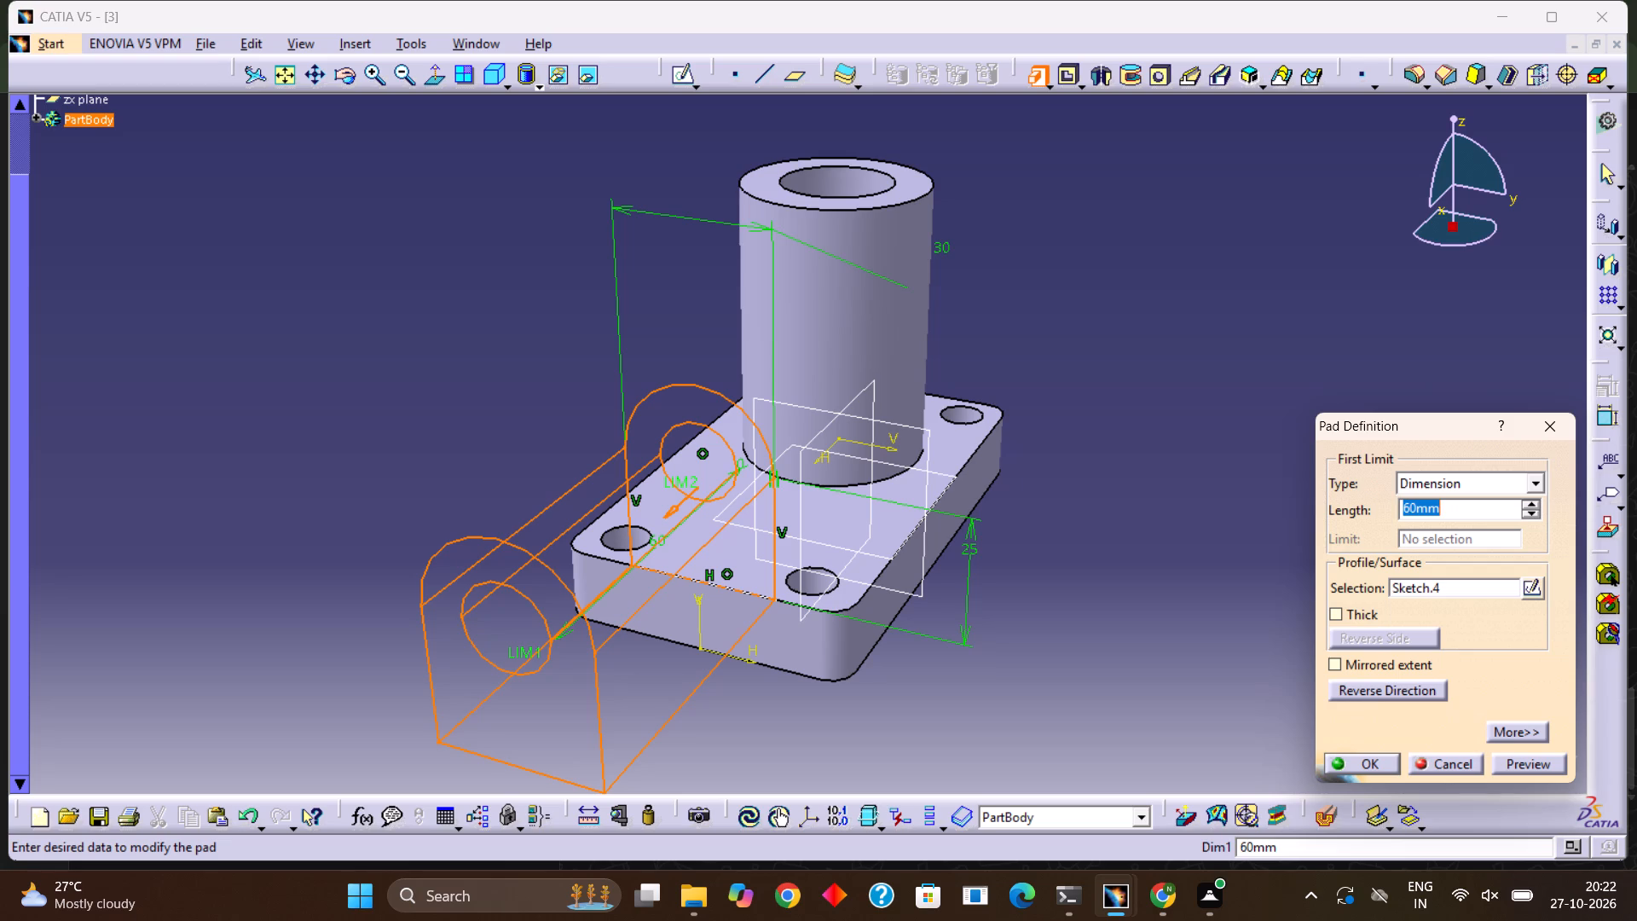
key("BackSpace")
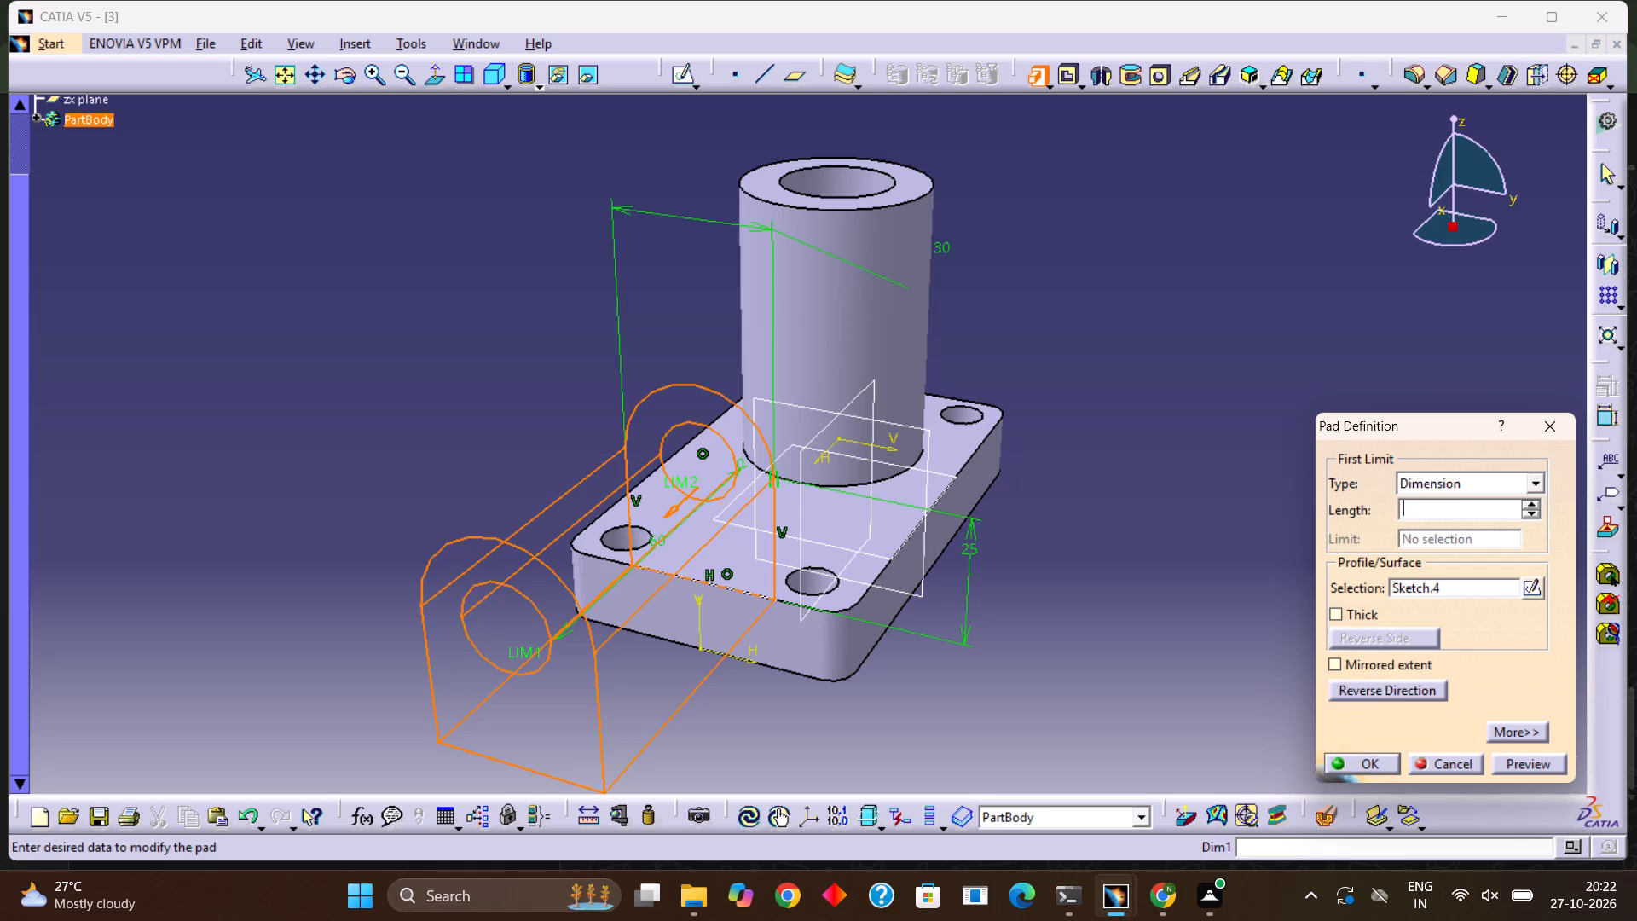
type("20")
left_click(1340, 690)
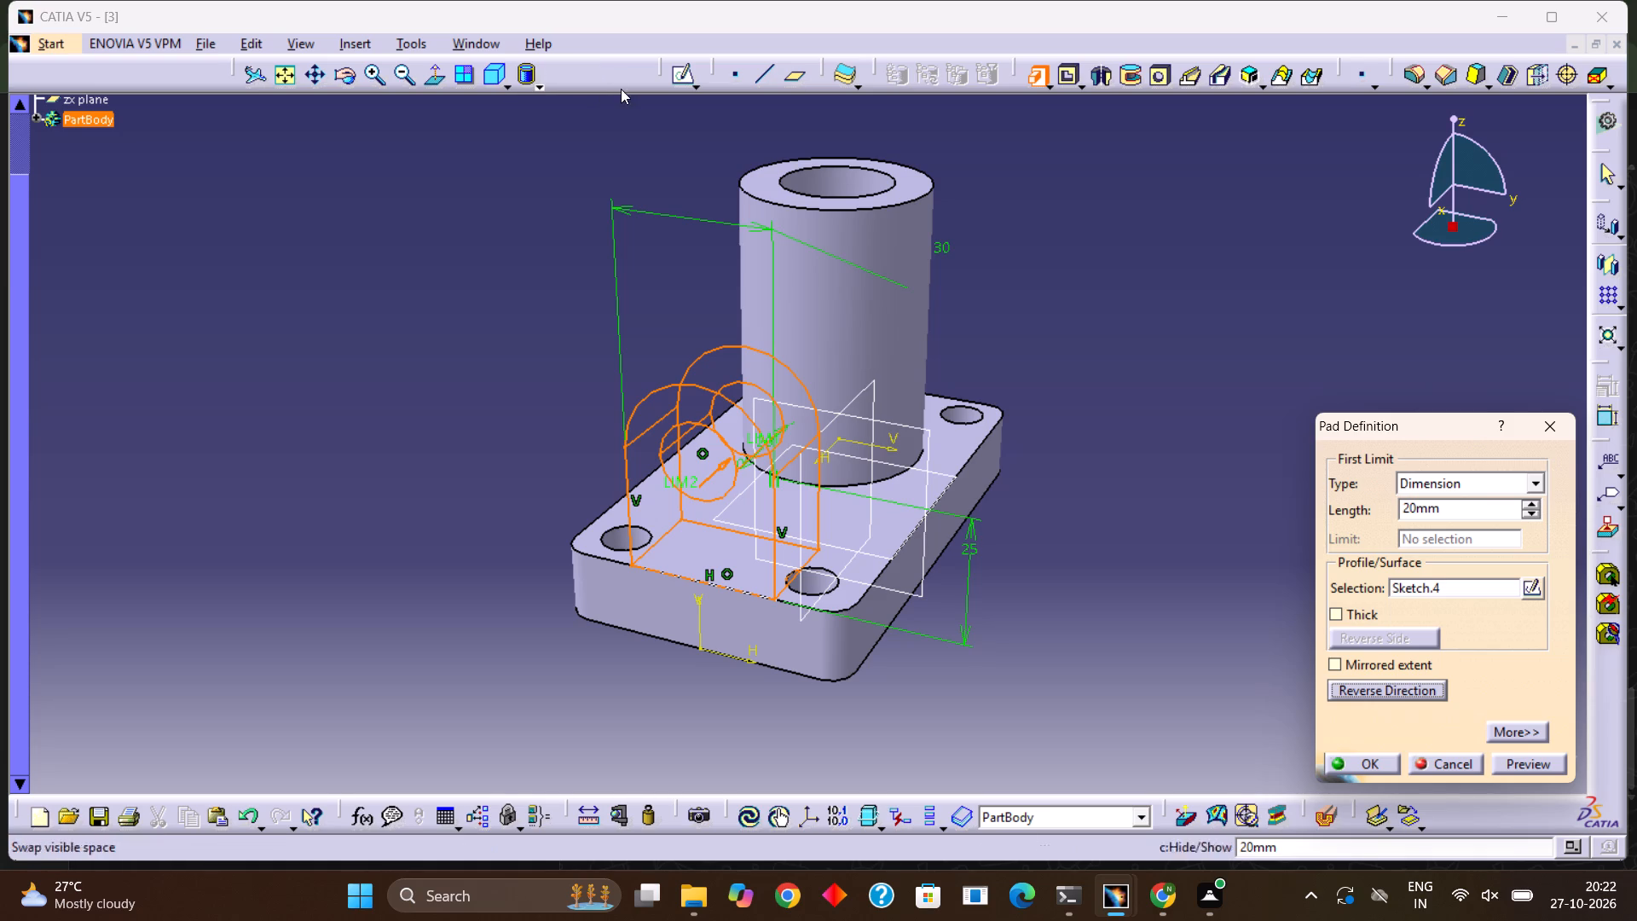
Reopen the lug sketch and shift the arch profile slightly sideways, closer to centred on the vertical axis.
left_click(683, 72)
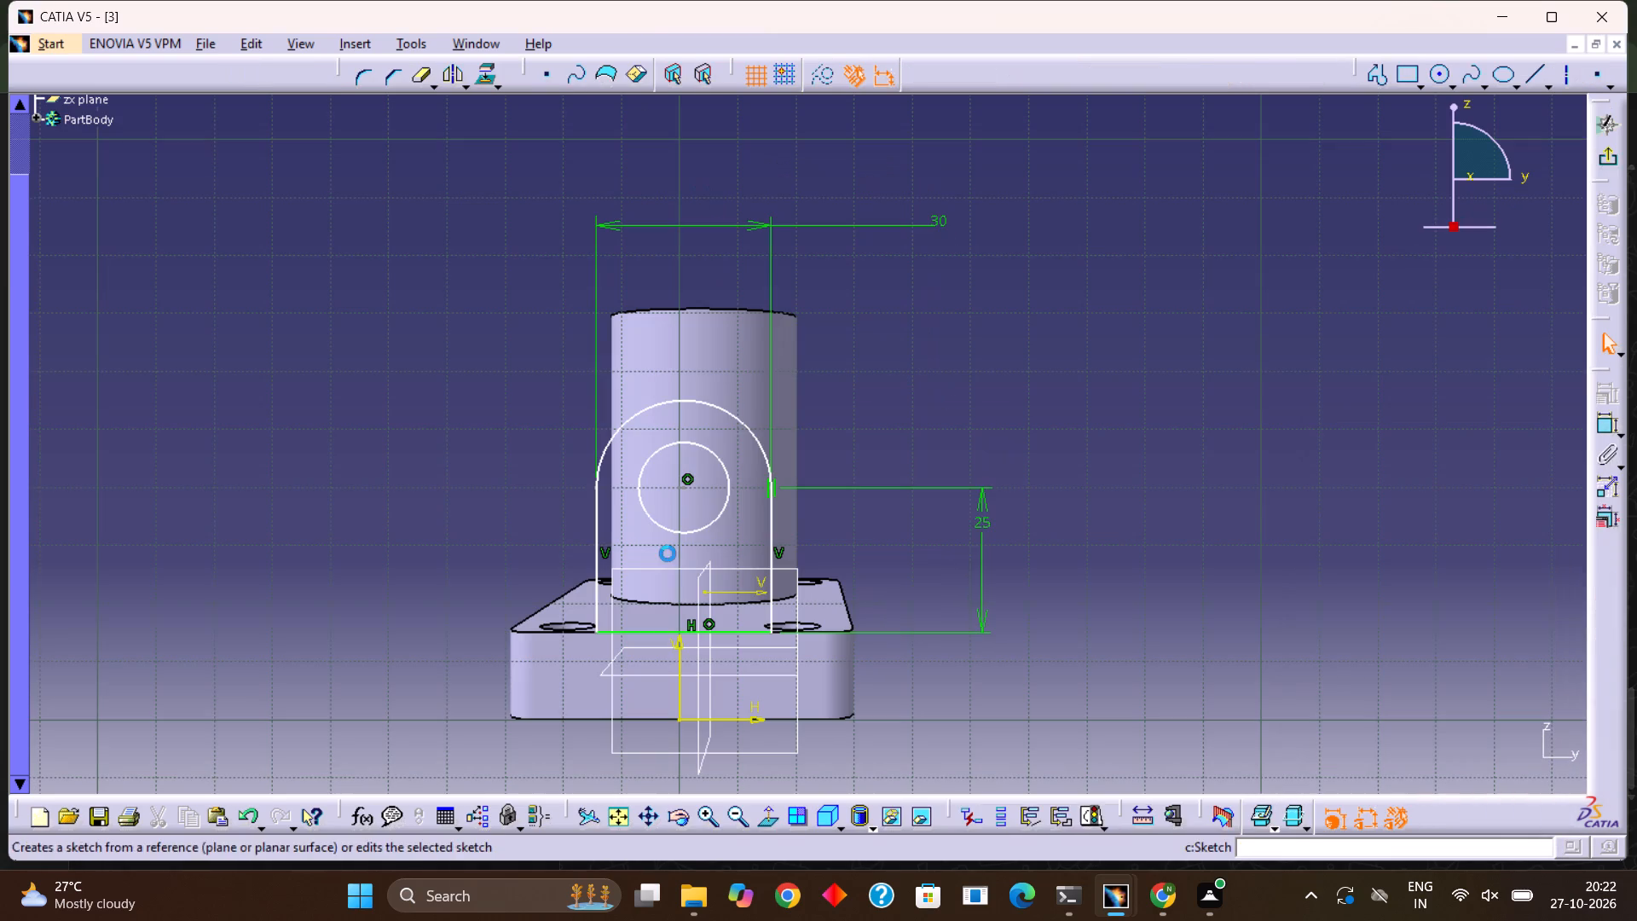
left_click(596, 603)
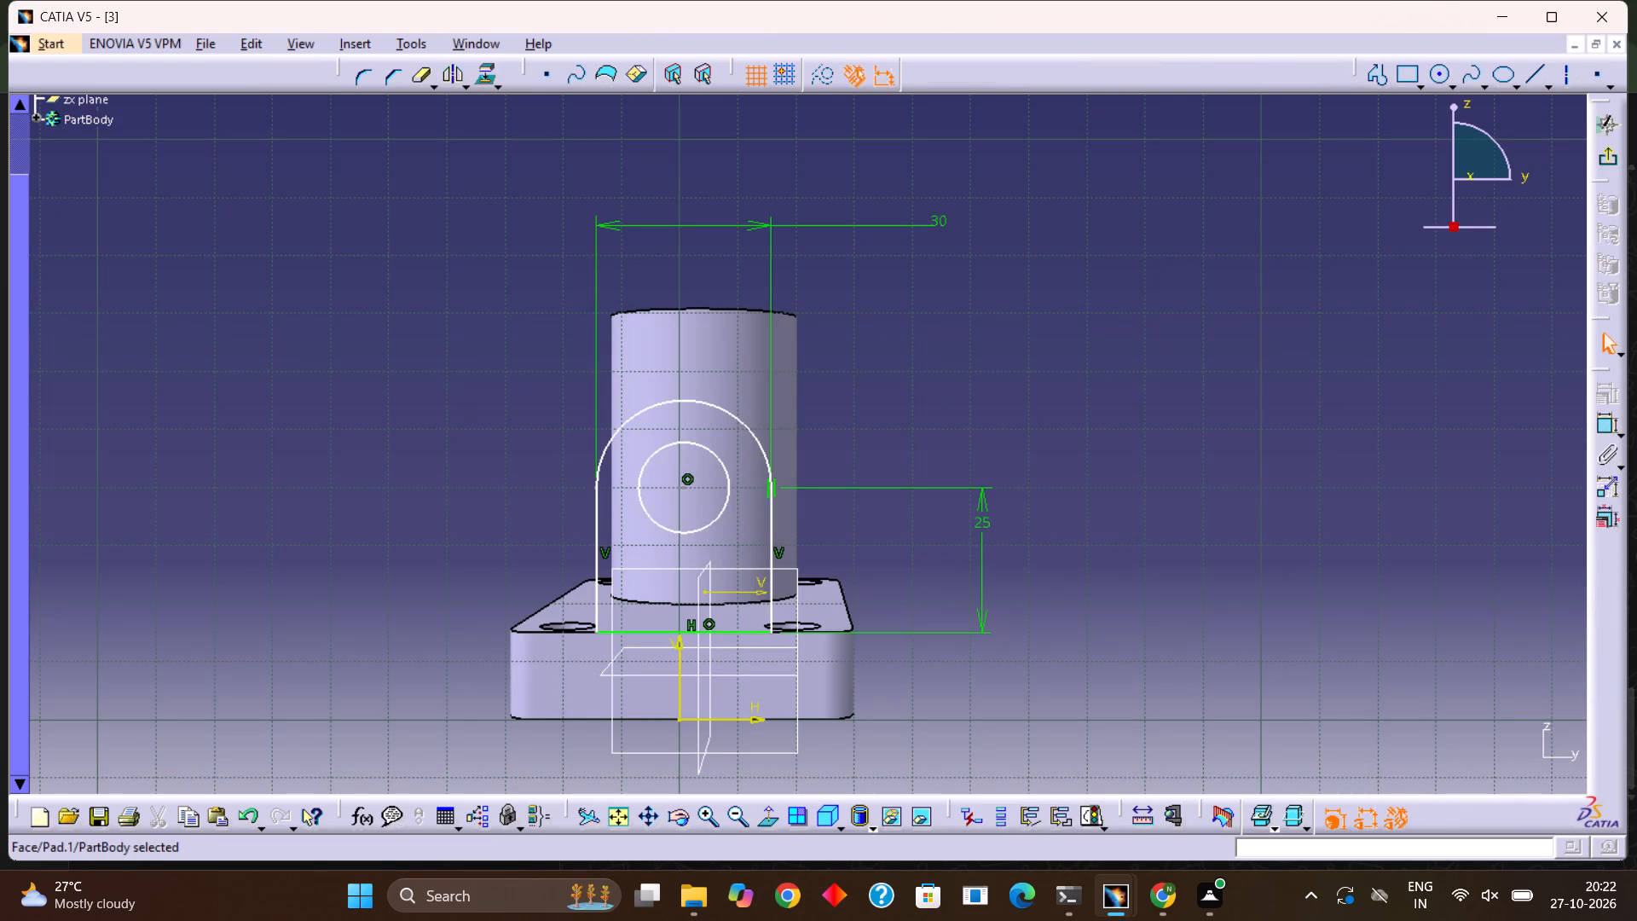
left_click_drag(598, 601, 590, 601)
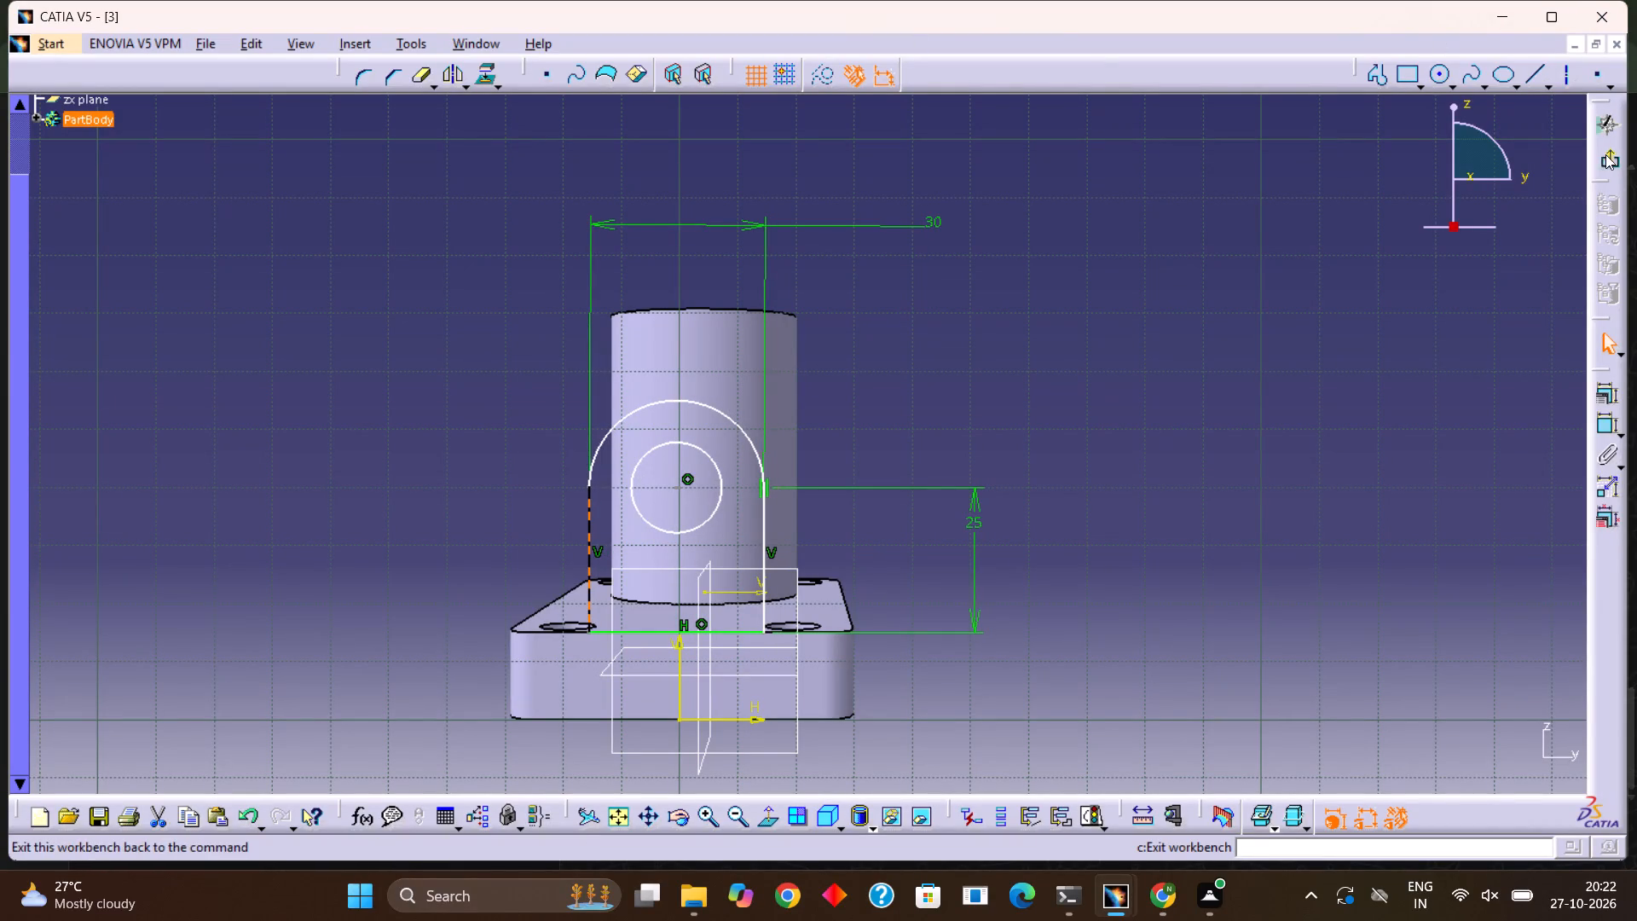
left_click(1607, 153)
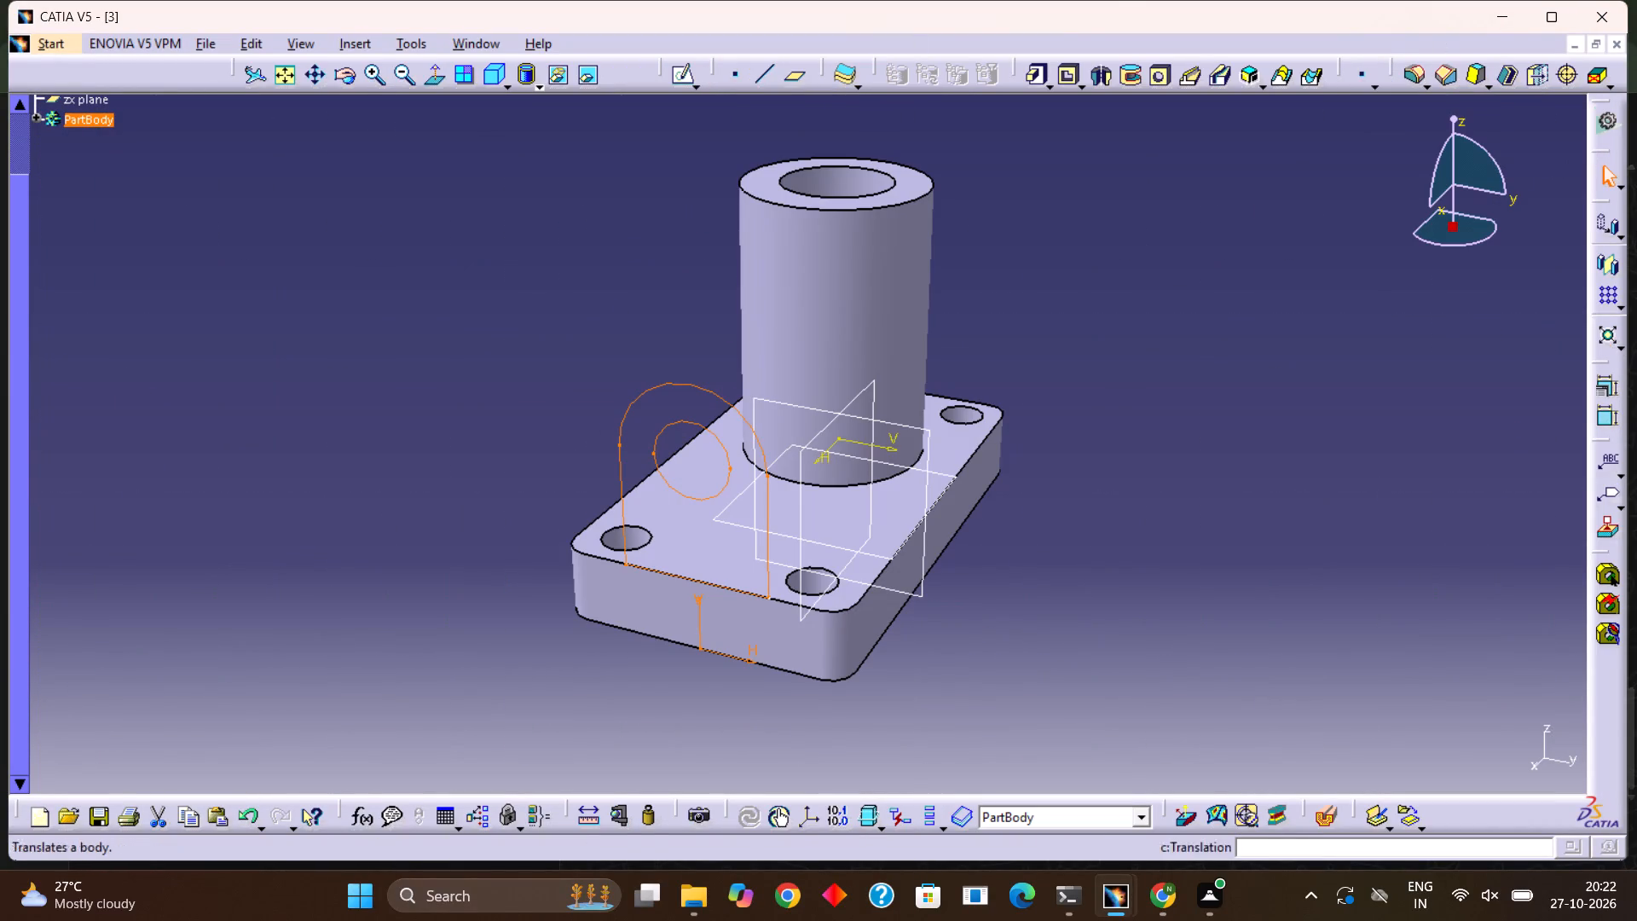
Pad the arch-topped lug sketch 15 mm in the reversed direction, so it extends over the plate.
left_click(1046, 78)
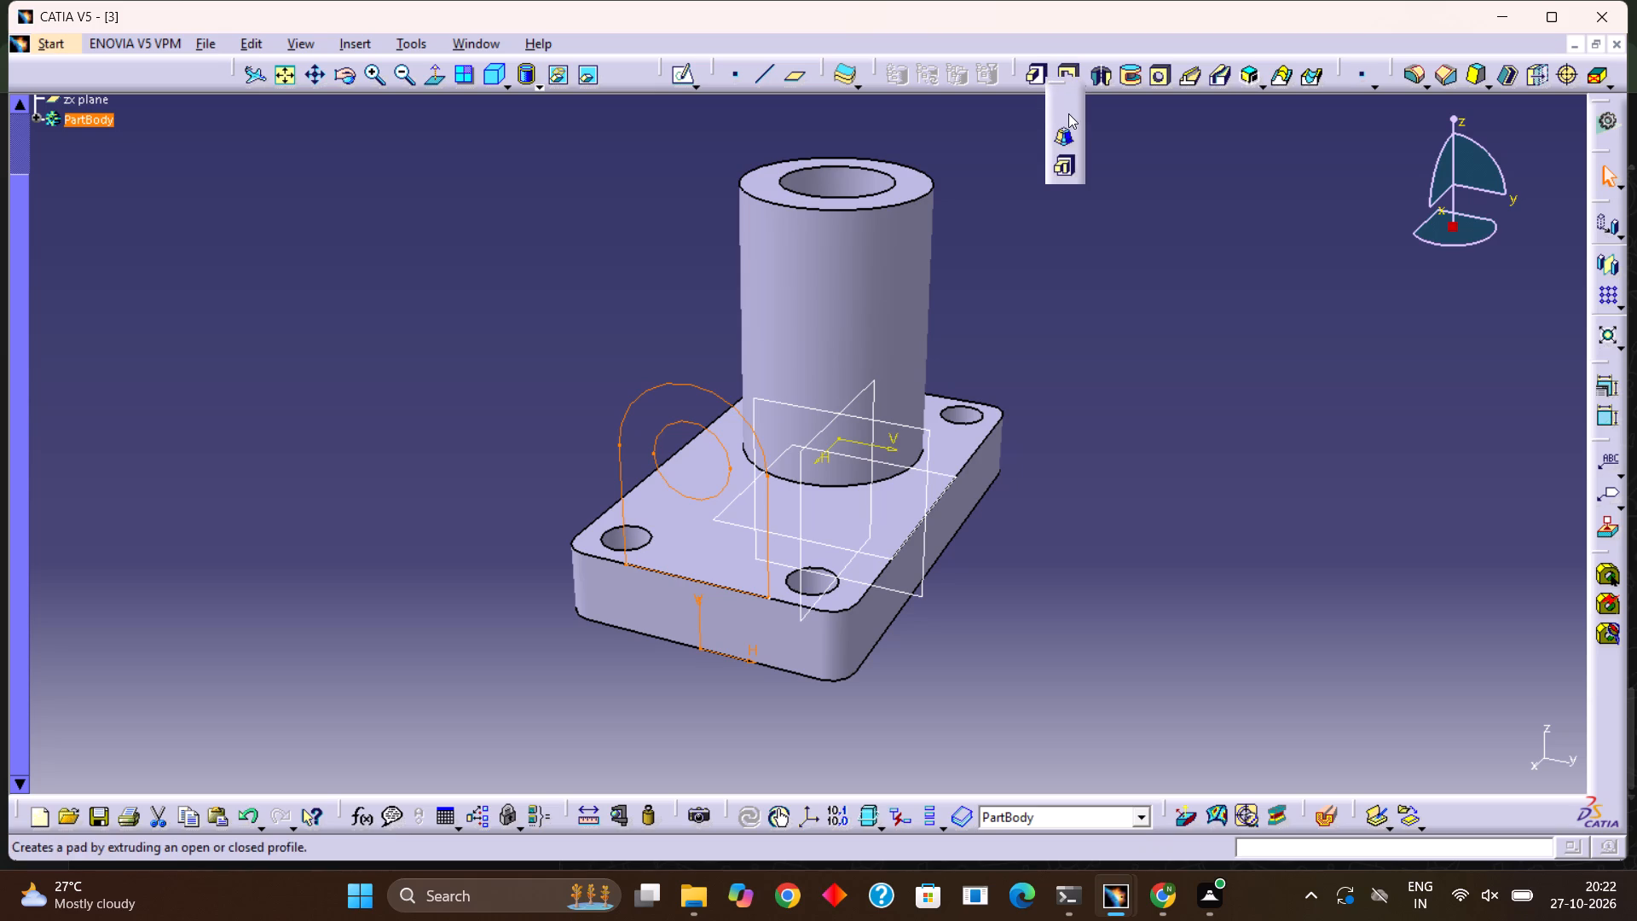
left_click(1068, 113)
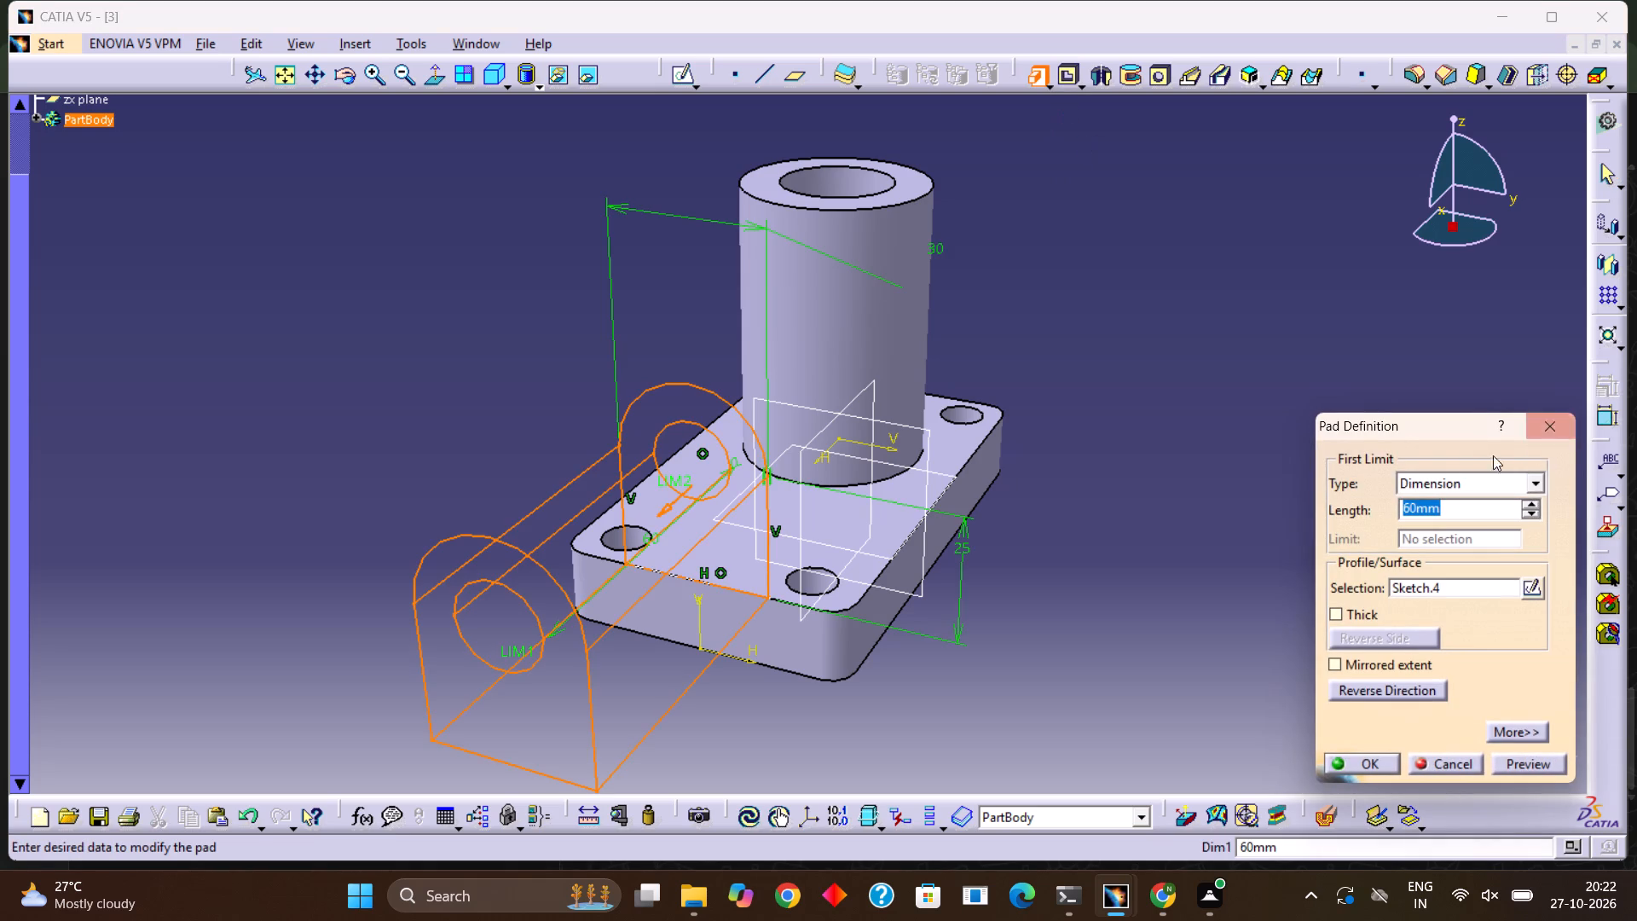
key("BackSpace")
type("20")
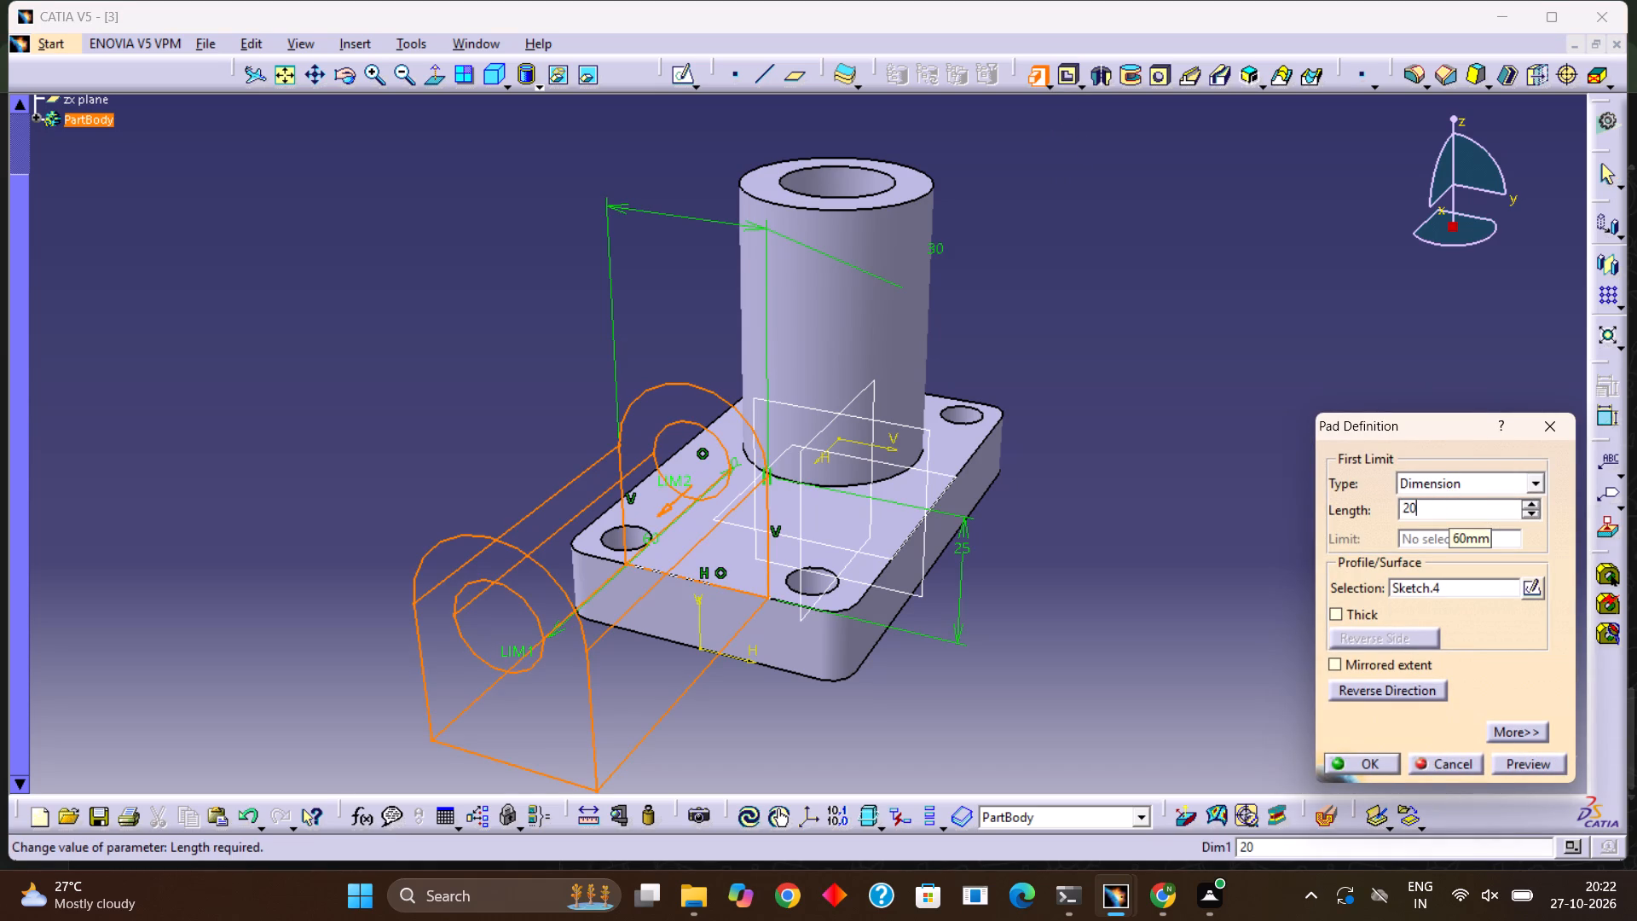
left_click(1389, 689)
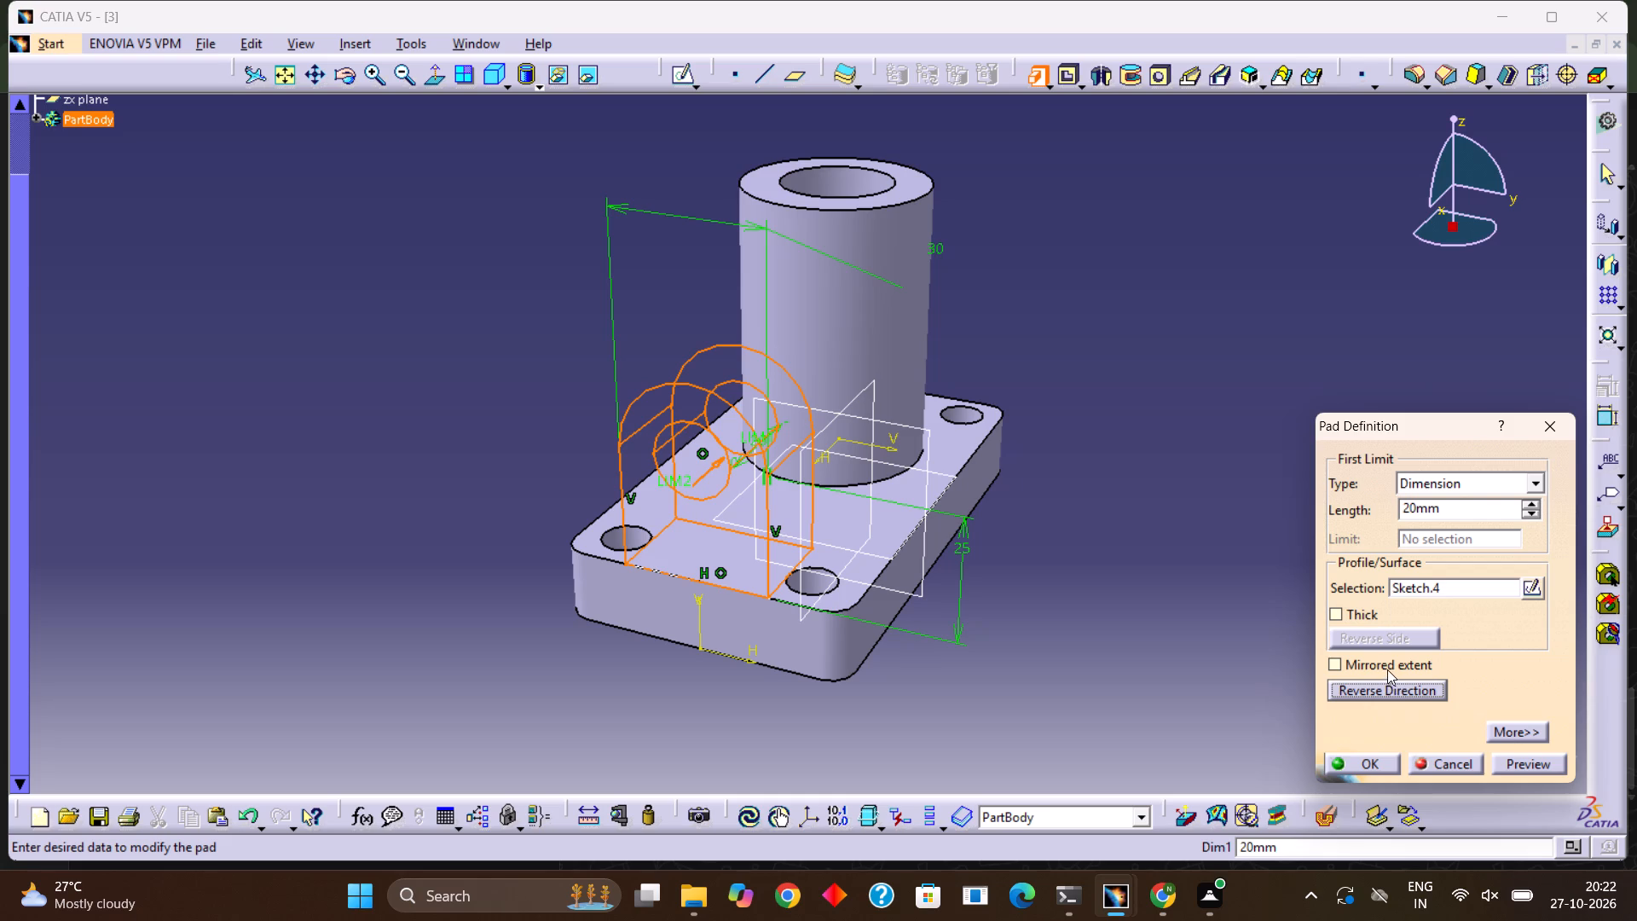
left_click_drag(1451, 515, 1370, 506)
key("BackSpace")
type("15")
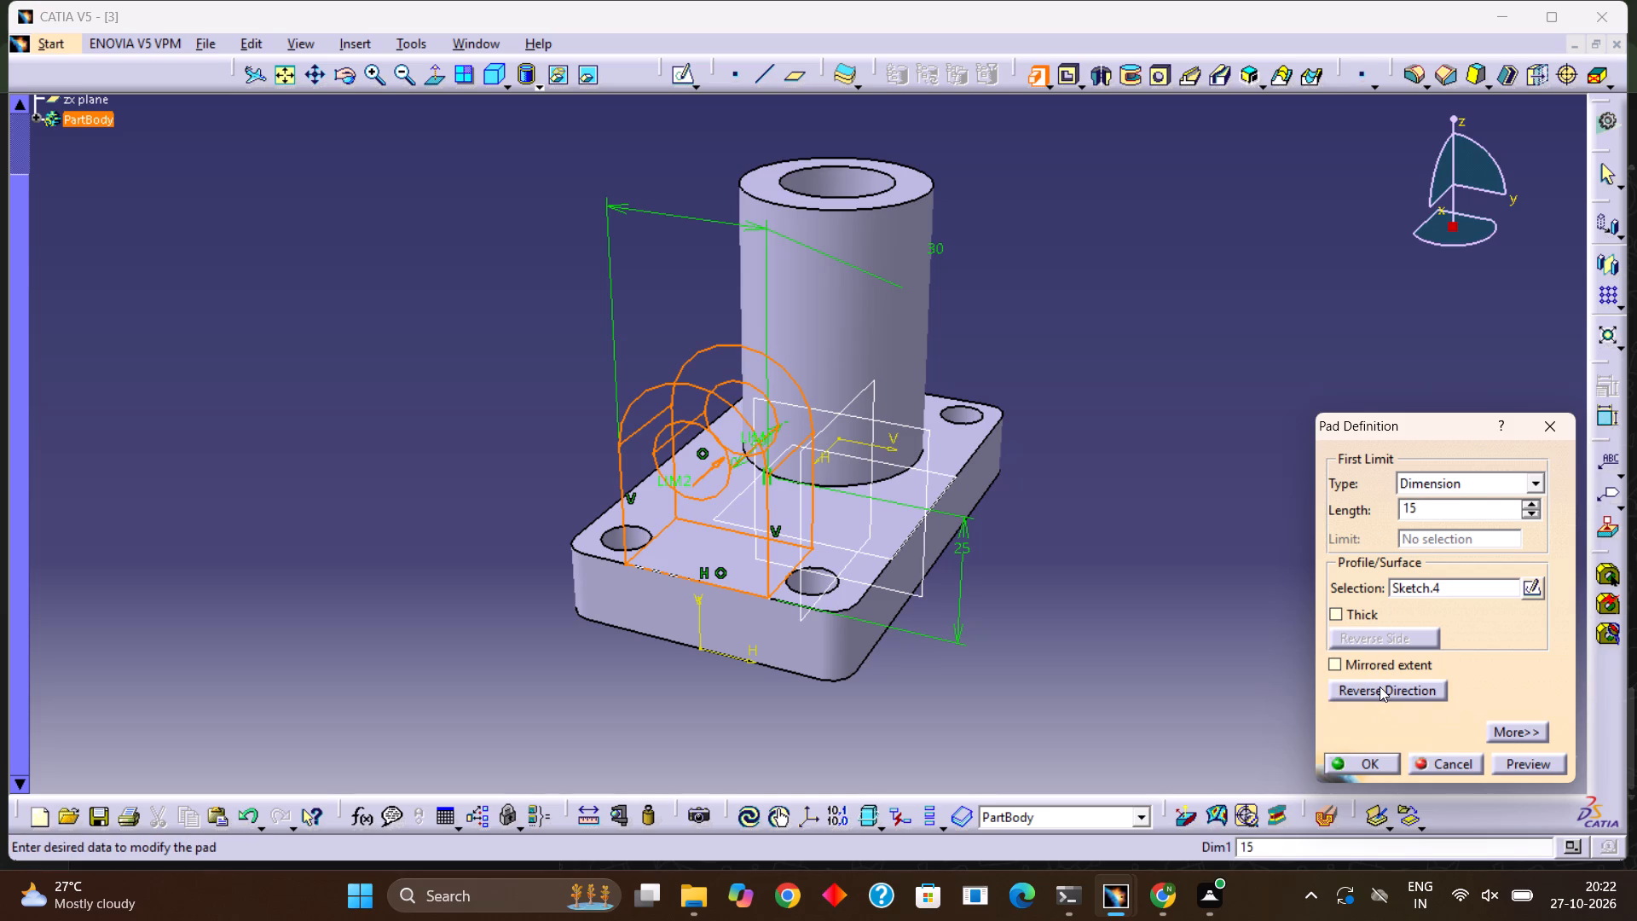
left_click(1530, 757)
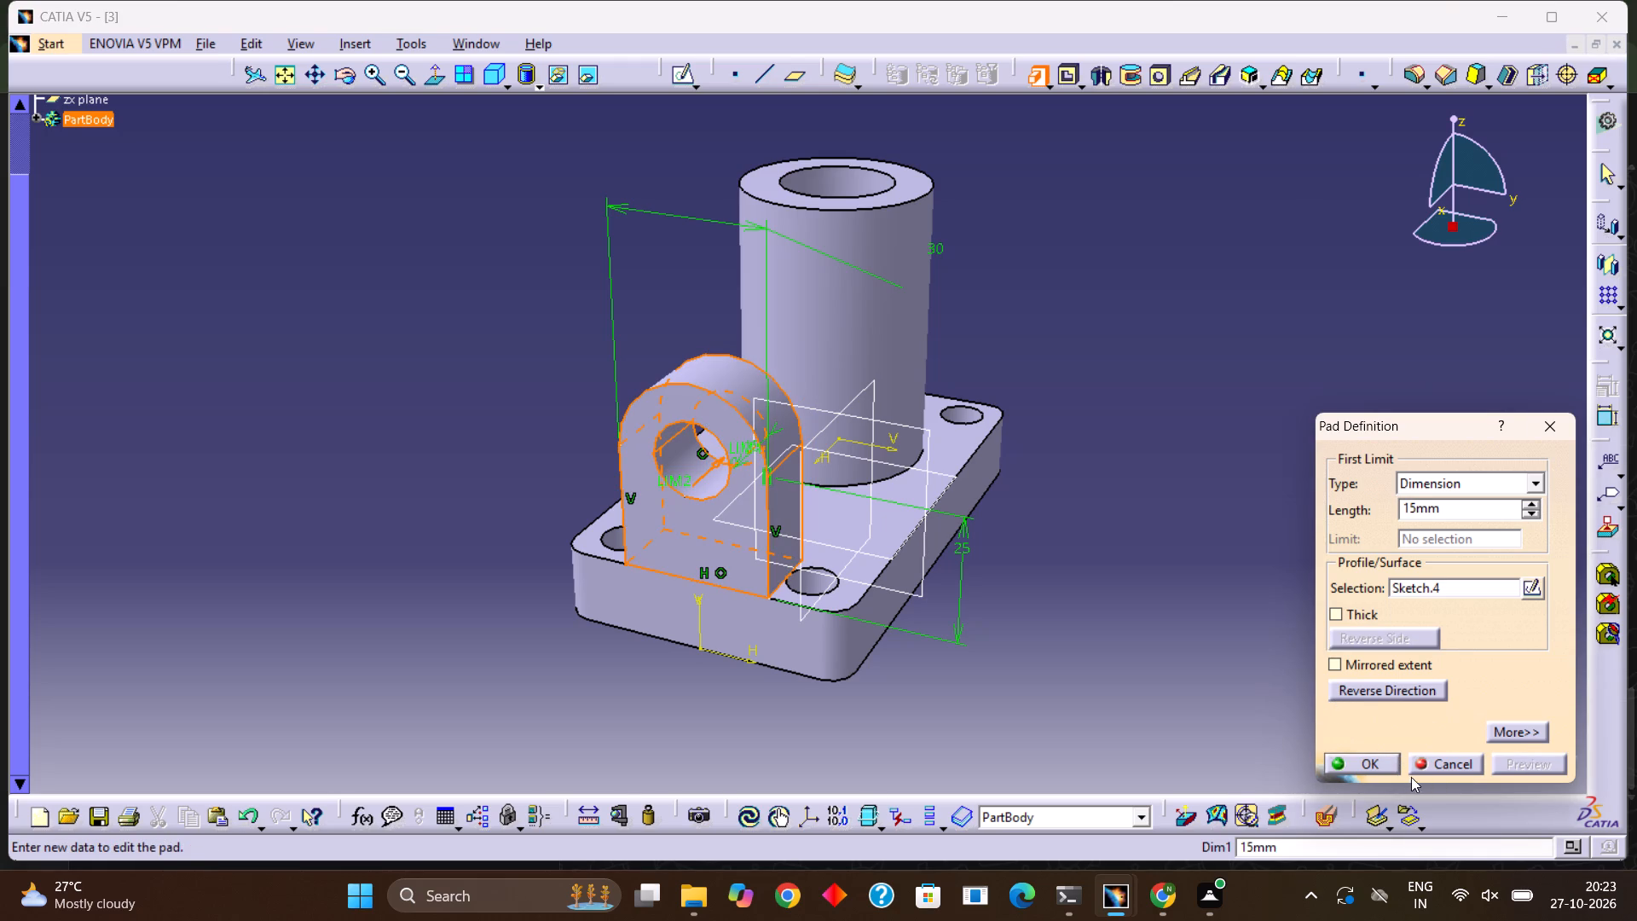
left_click(1366, 759)
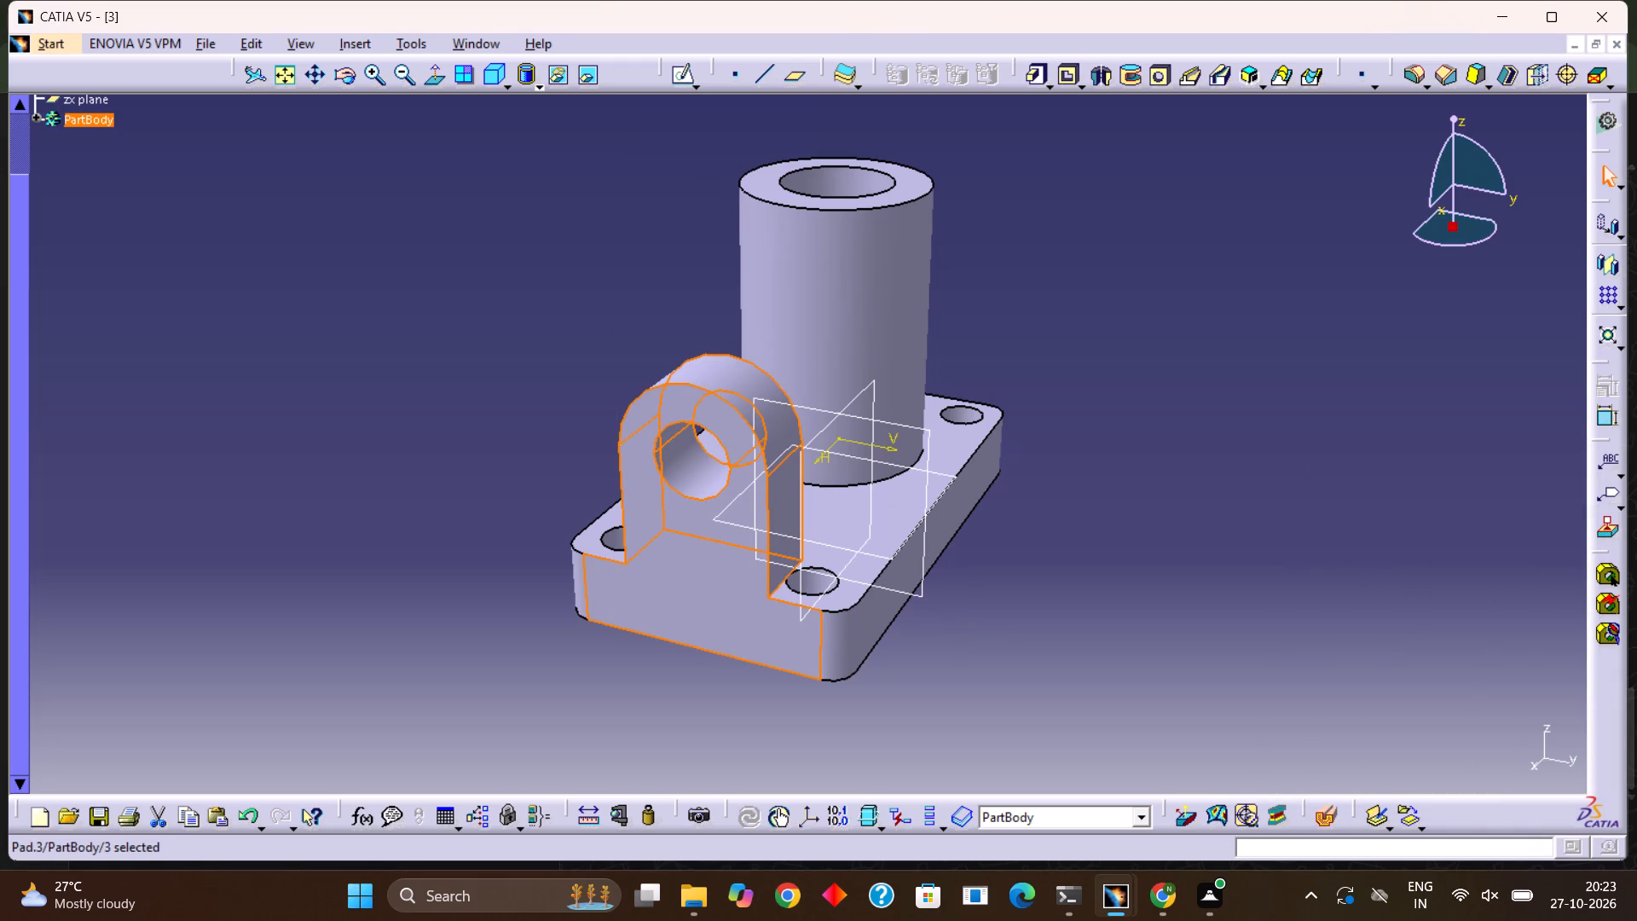
left_click(1203, 489)
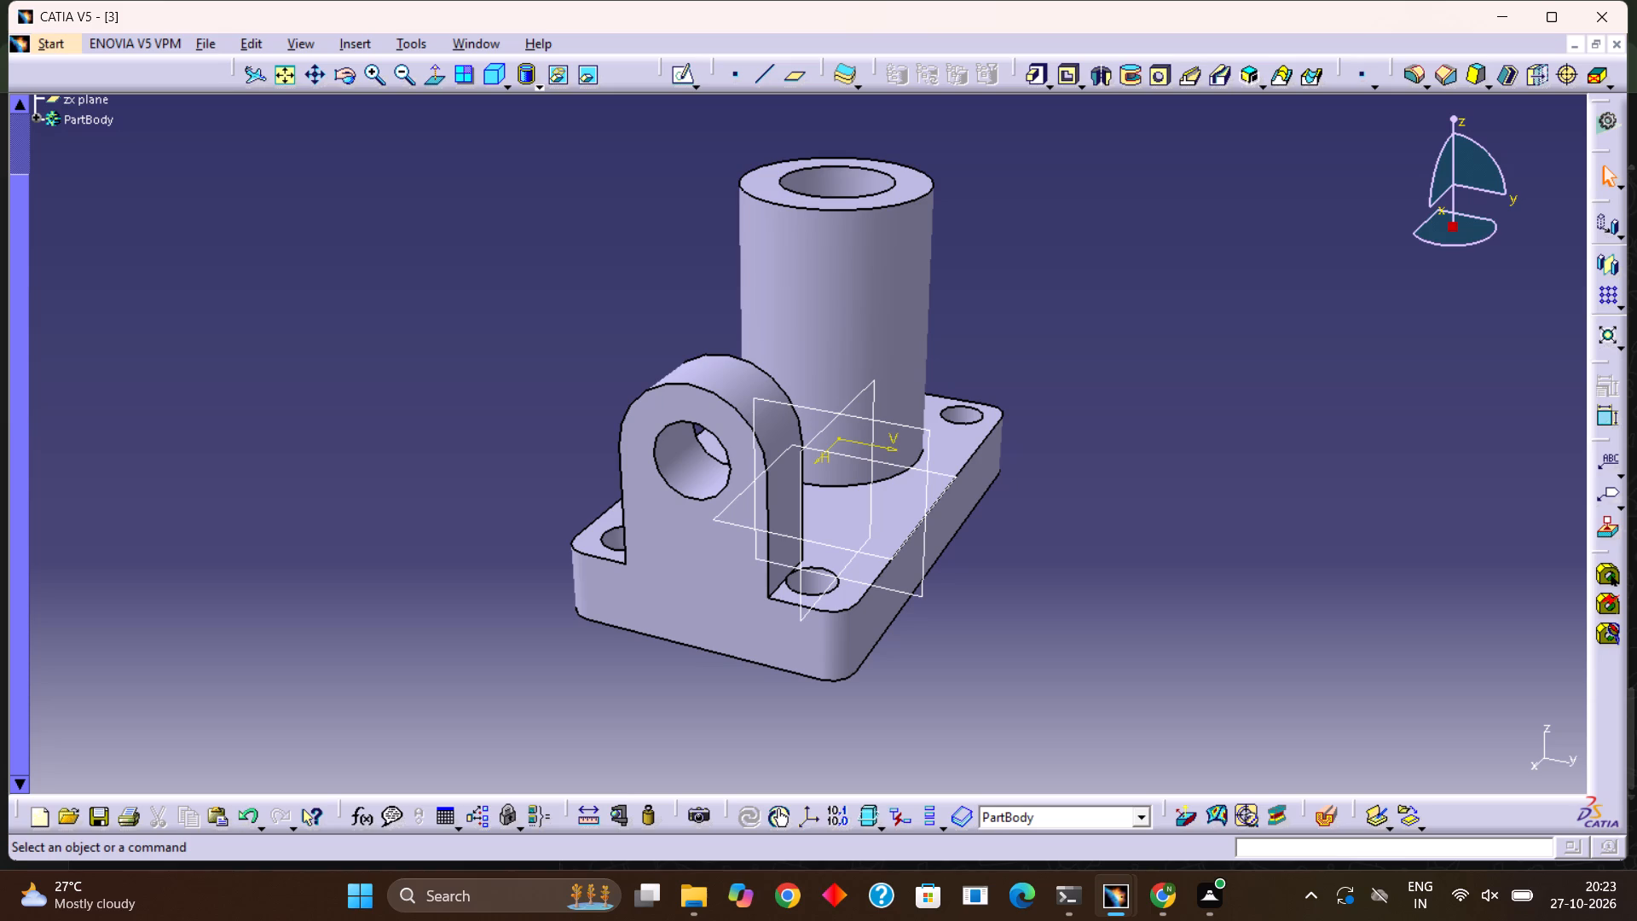
Examine the finished part from all sides, including the plate's underside, the lug with its hole, and the hollow cylinder.
middle_click(882, 509, "ctrl")
middle_click_drag(884, 508, 1050, 479, "ctrl")
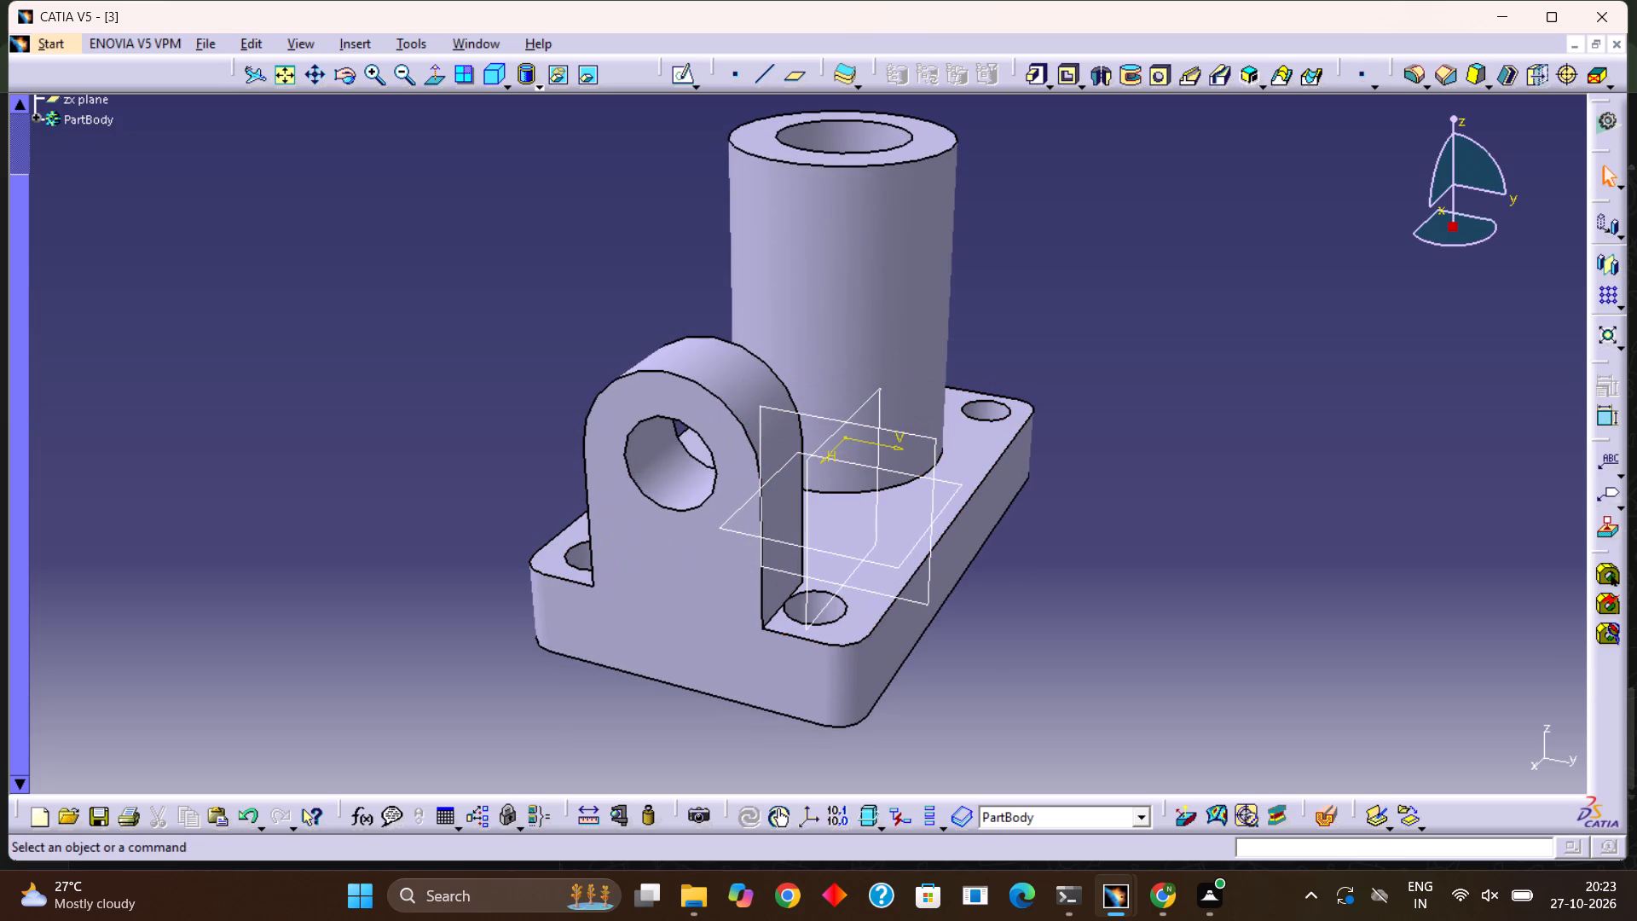
middle_click_drag(1054, 484, 525, 569)
right_click_drag(1054, 484, 525, 569)
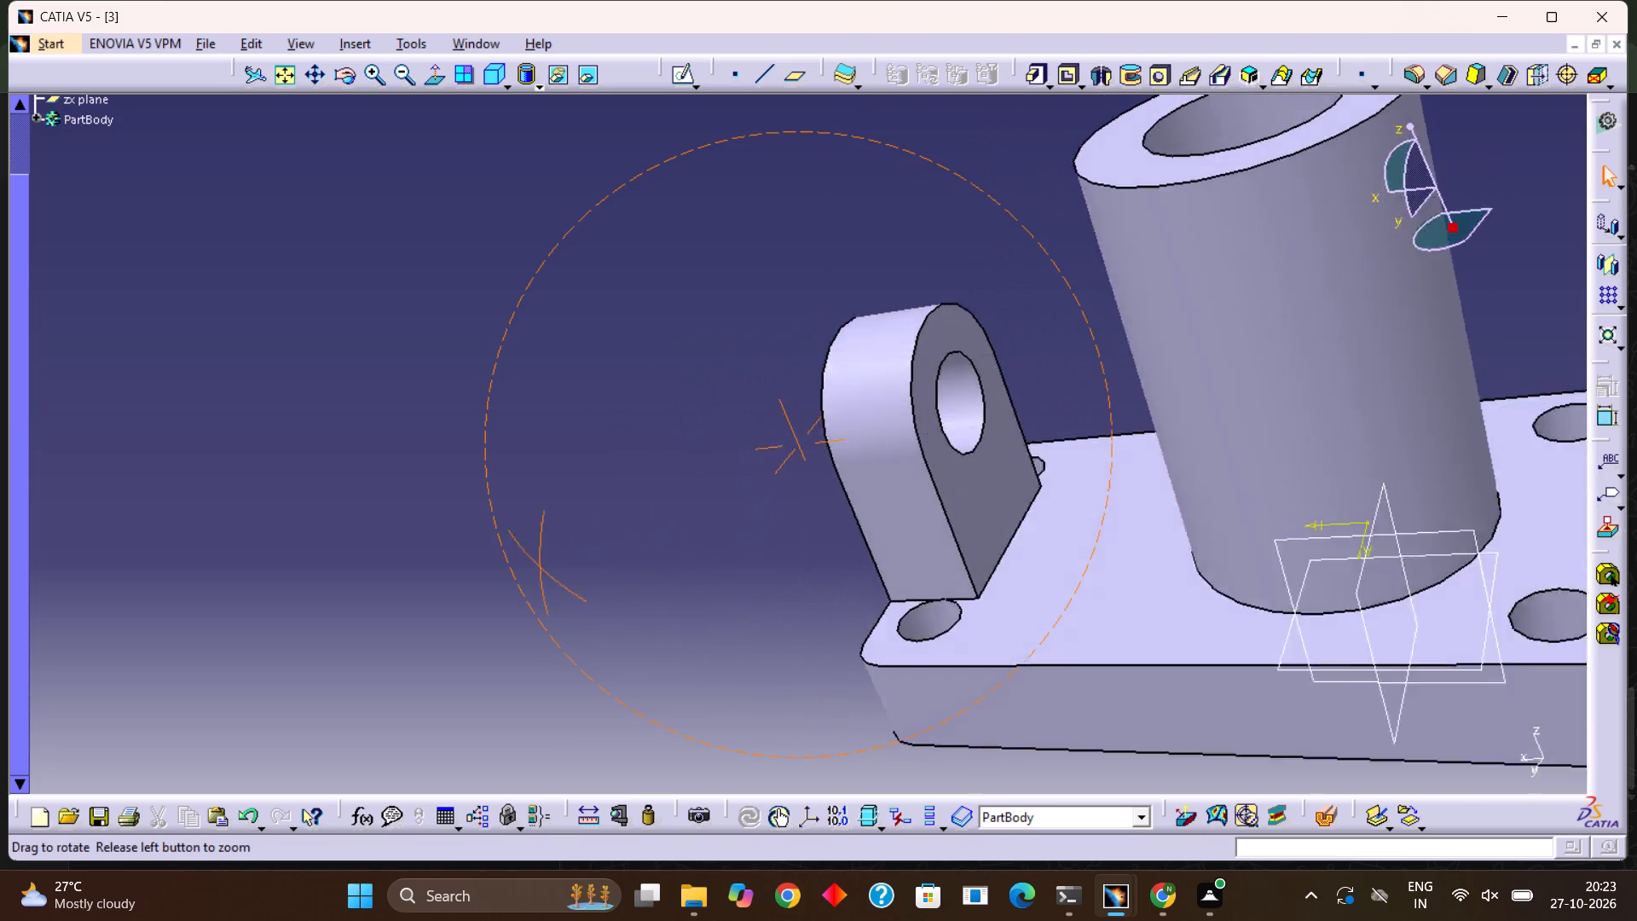
middle_click_drag(525, 569, 813, 529)
right_click_drag(525, 569, 813, 529)
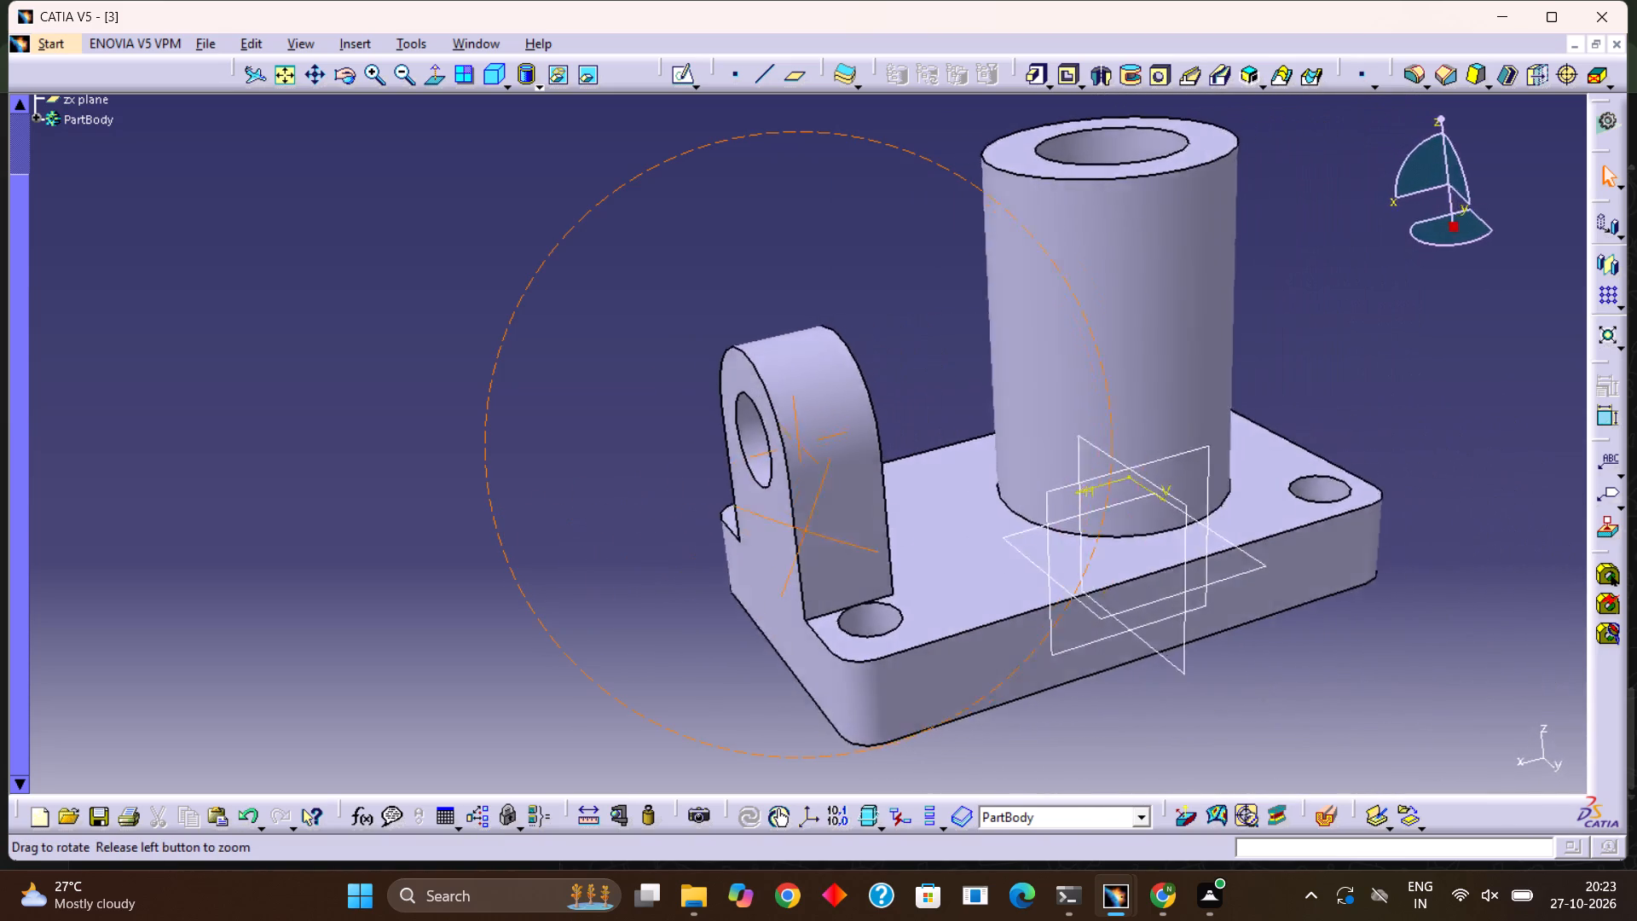
middle_click_drag(813, 529, 864, 545)
right_click_drag(813, 529, 864, 545)
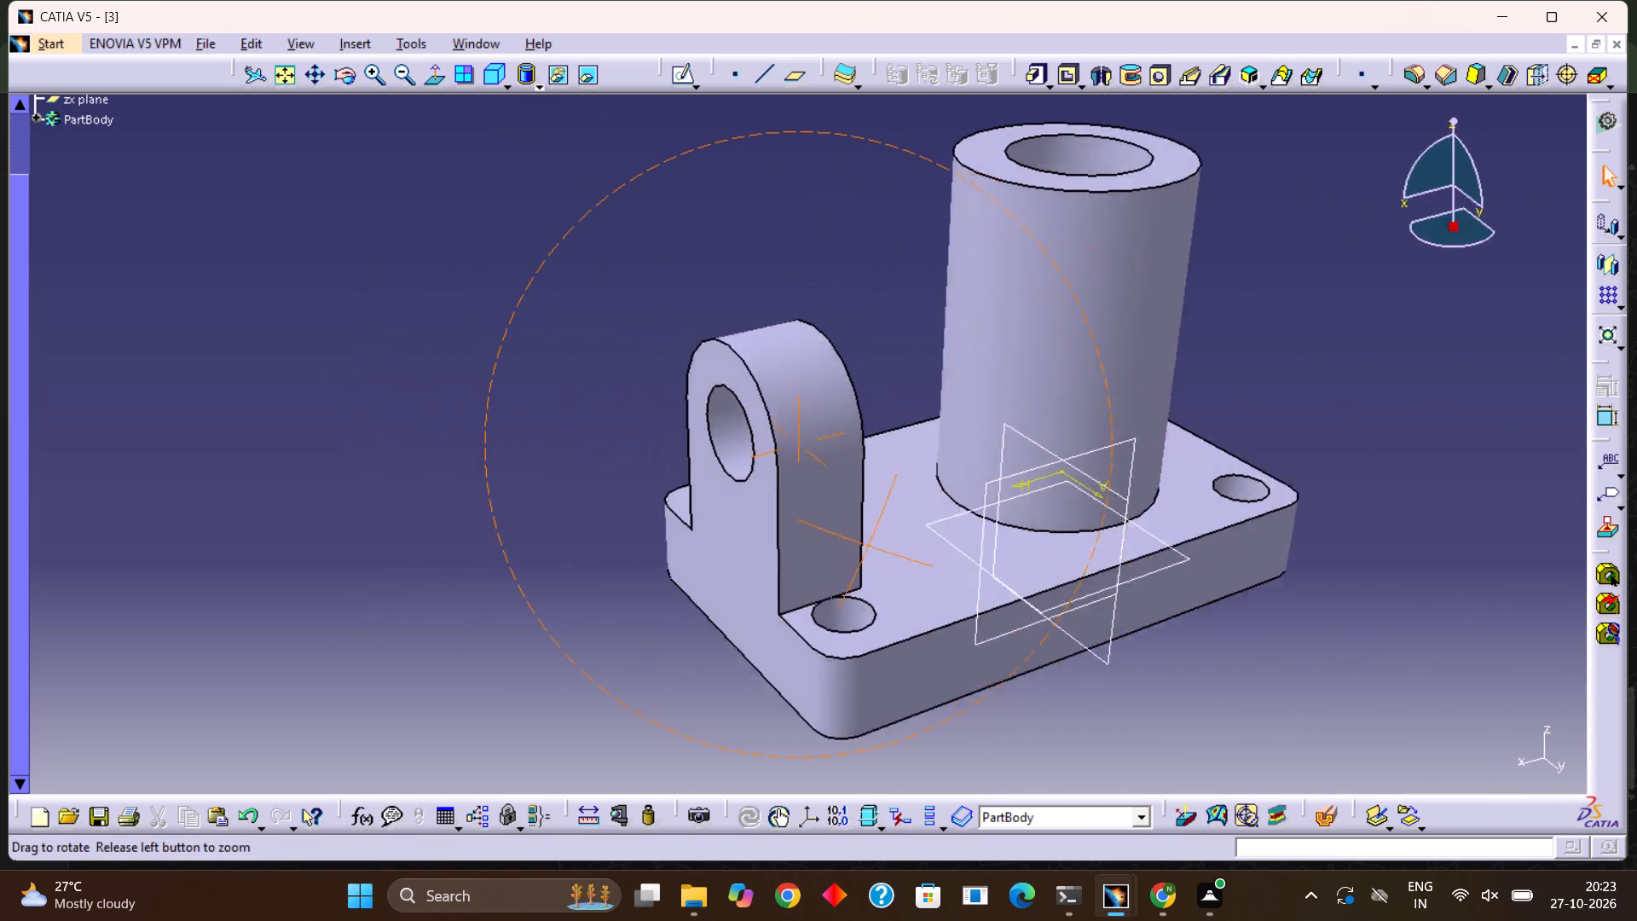
middle_click_drag(864, 545, 852, 530)
right_click_drag(864, 545, 852, 530)
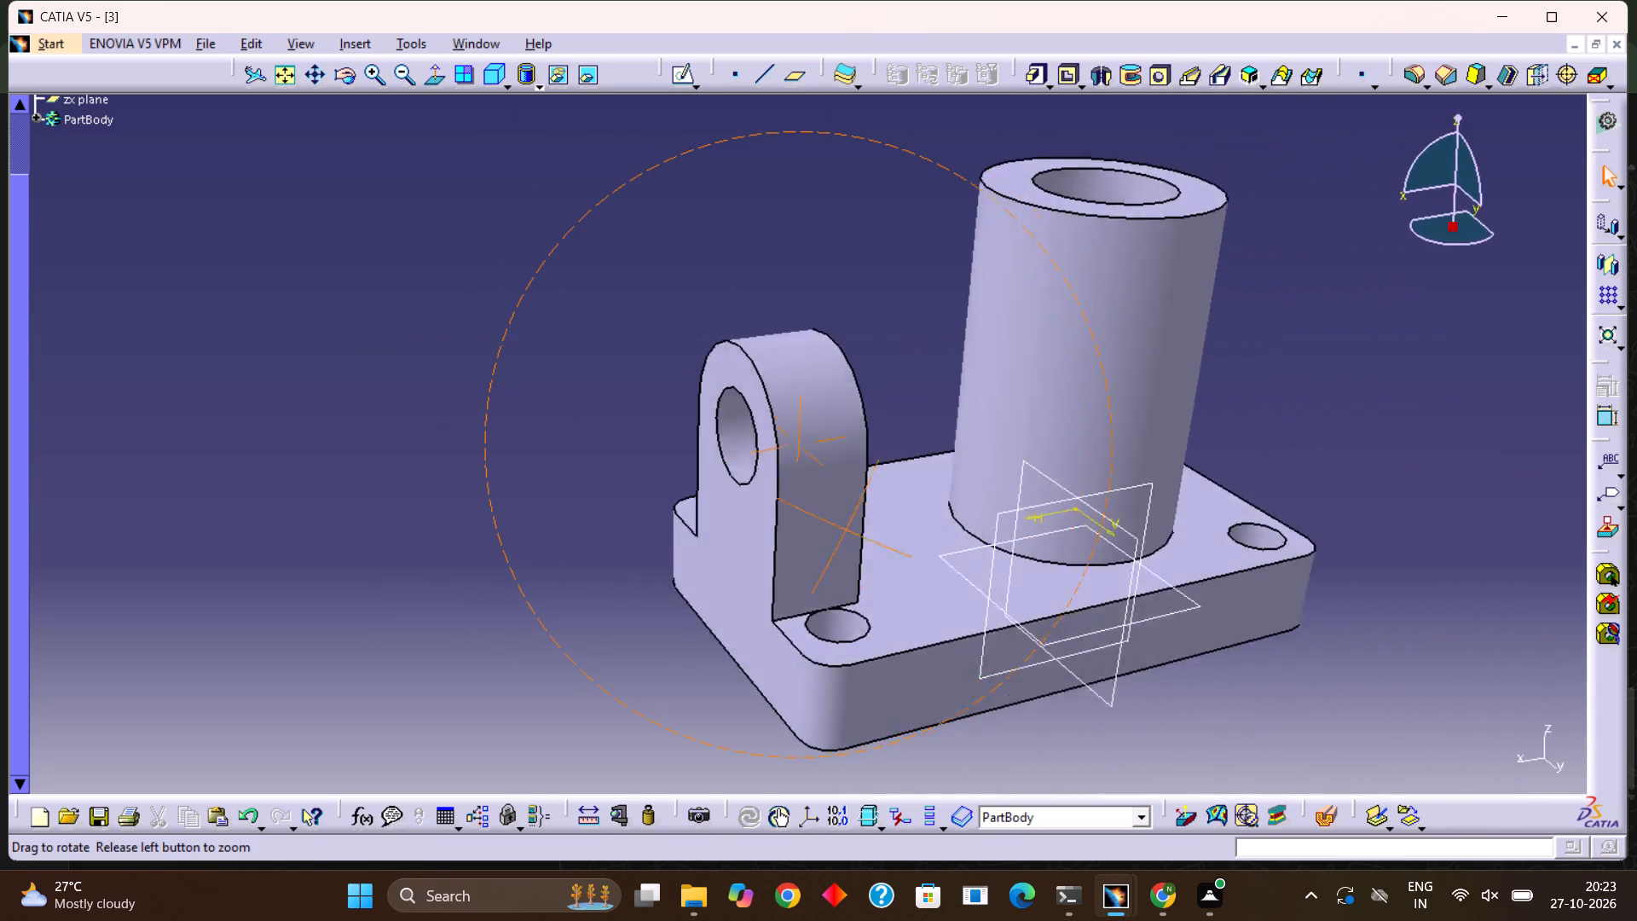
middle_click_drag(852, 530, 969, 188)
right_click_drag(852, 530, 1032, 433)
scroll(1047, 561, "down", 1)
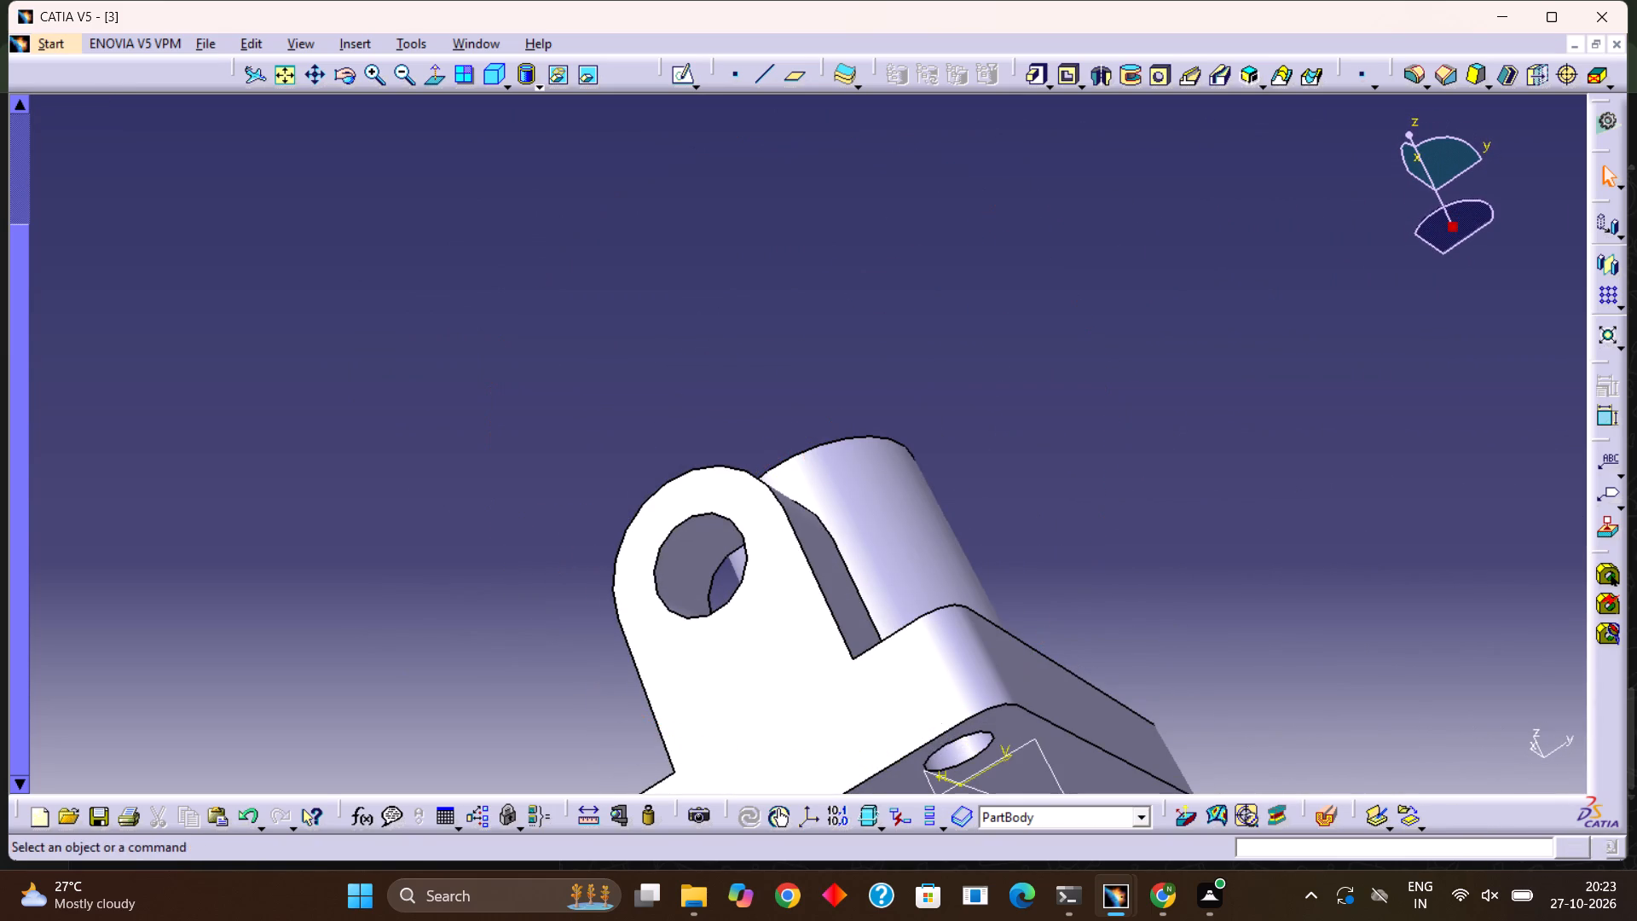
middle_click_drag(985, 710, 684, 575)
right_click_drag(986, 710, 684, 575)
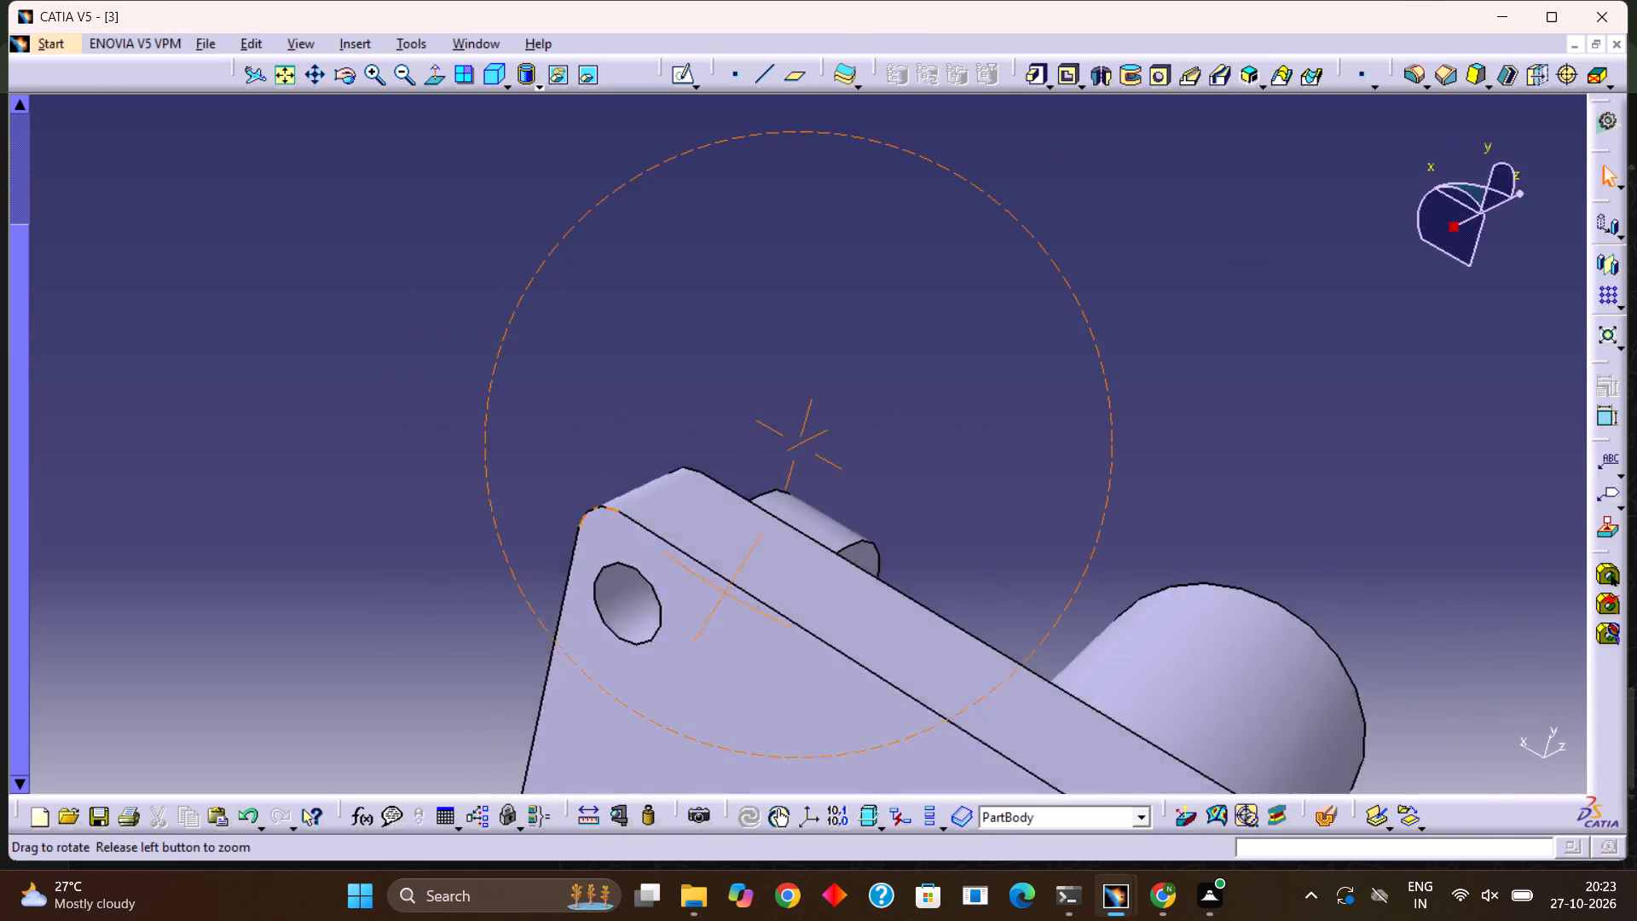
middle_click_drag(684, 575, 599, 493)
right_click_drag(684, 575, 599, 493)
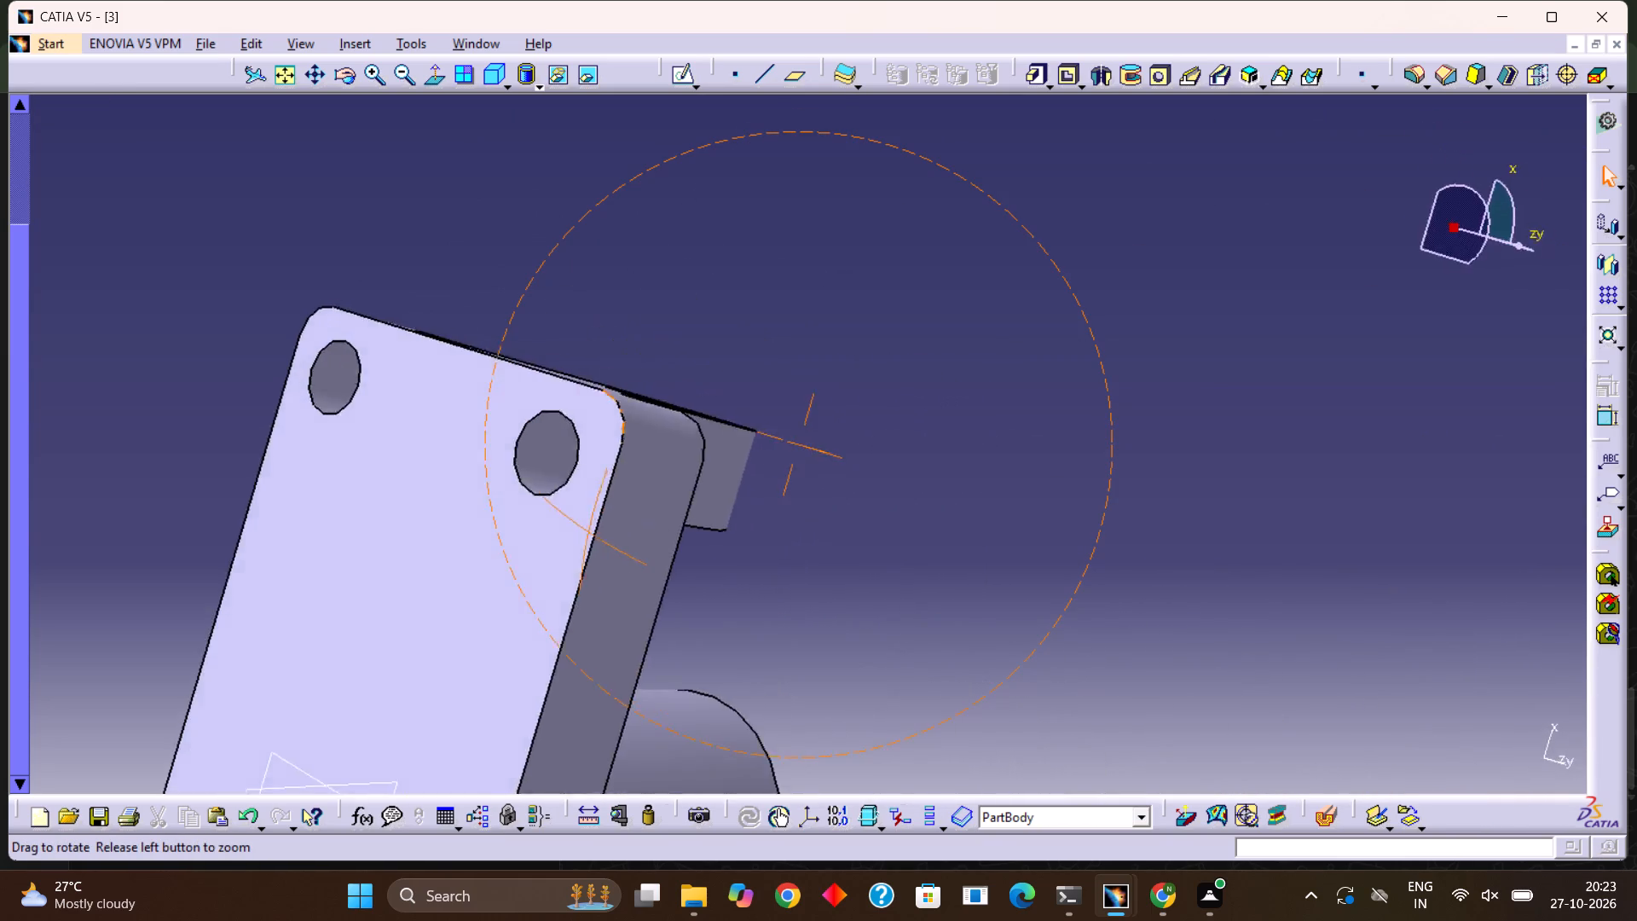
middle_click_drag(599, 493, 5, 409)
right_click_drag(599, 493, 214, 617)
middle_click_drag(539, 743, 443, 666)
right_click_drag(490, 728, 443, 666)
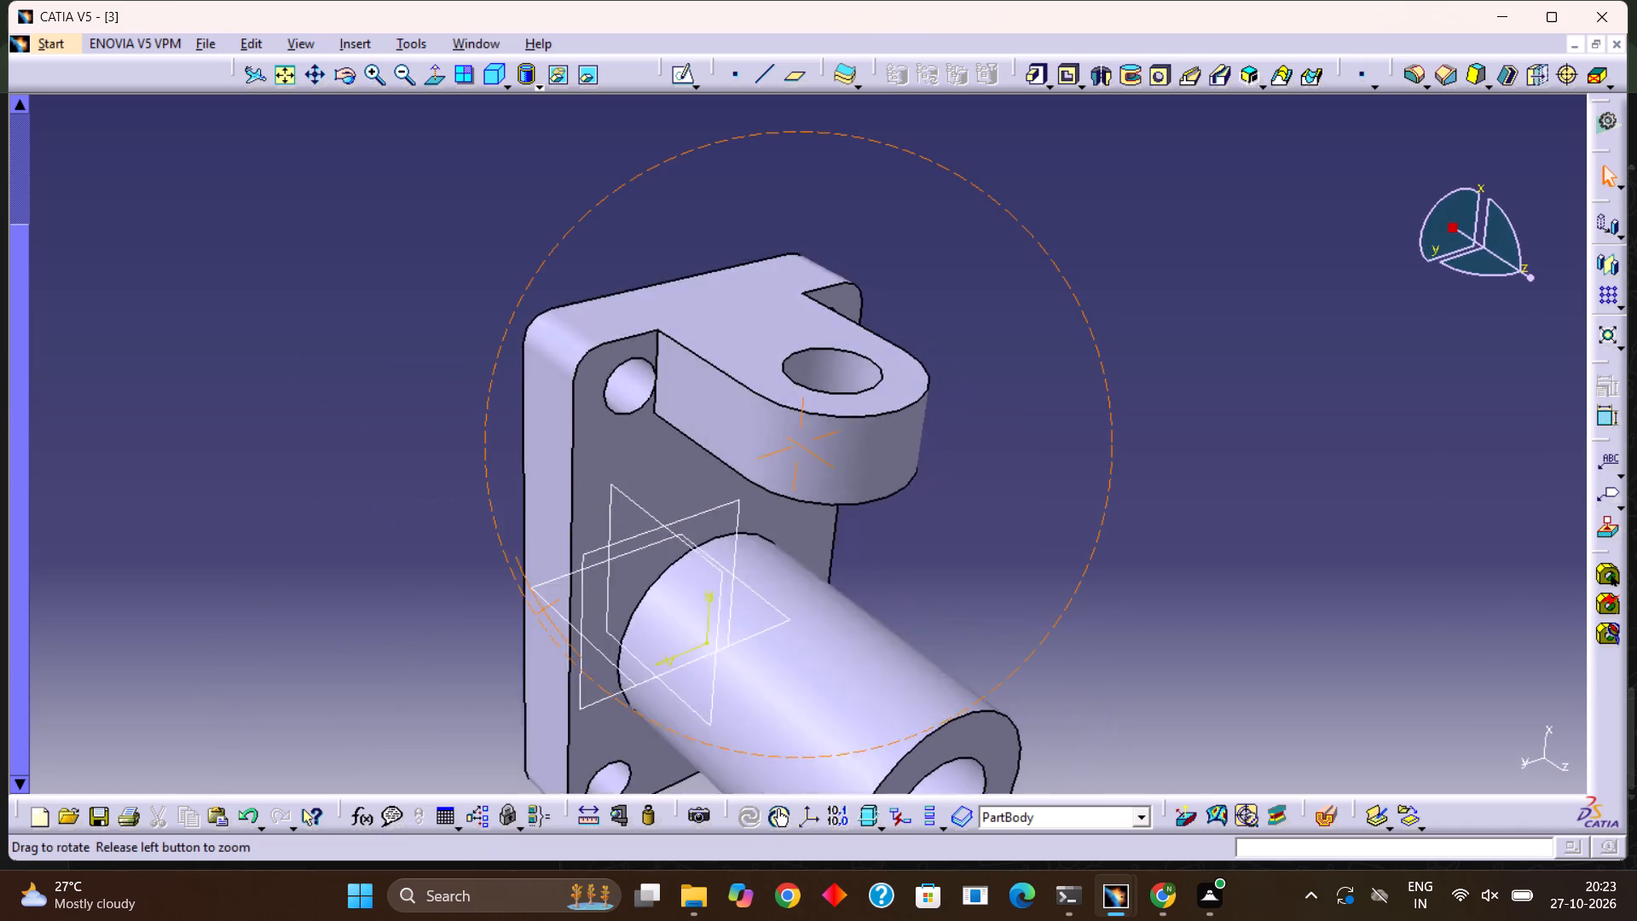
middle_click_drag(443, 666, 403, 891)
right_click_drag(443, 666, 403, 891)
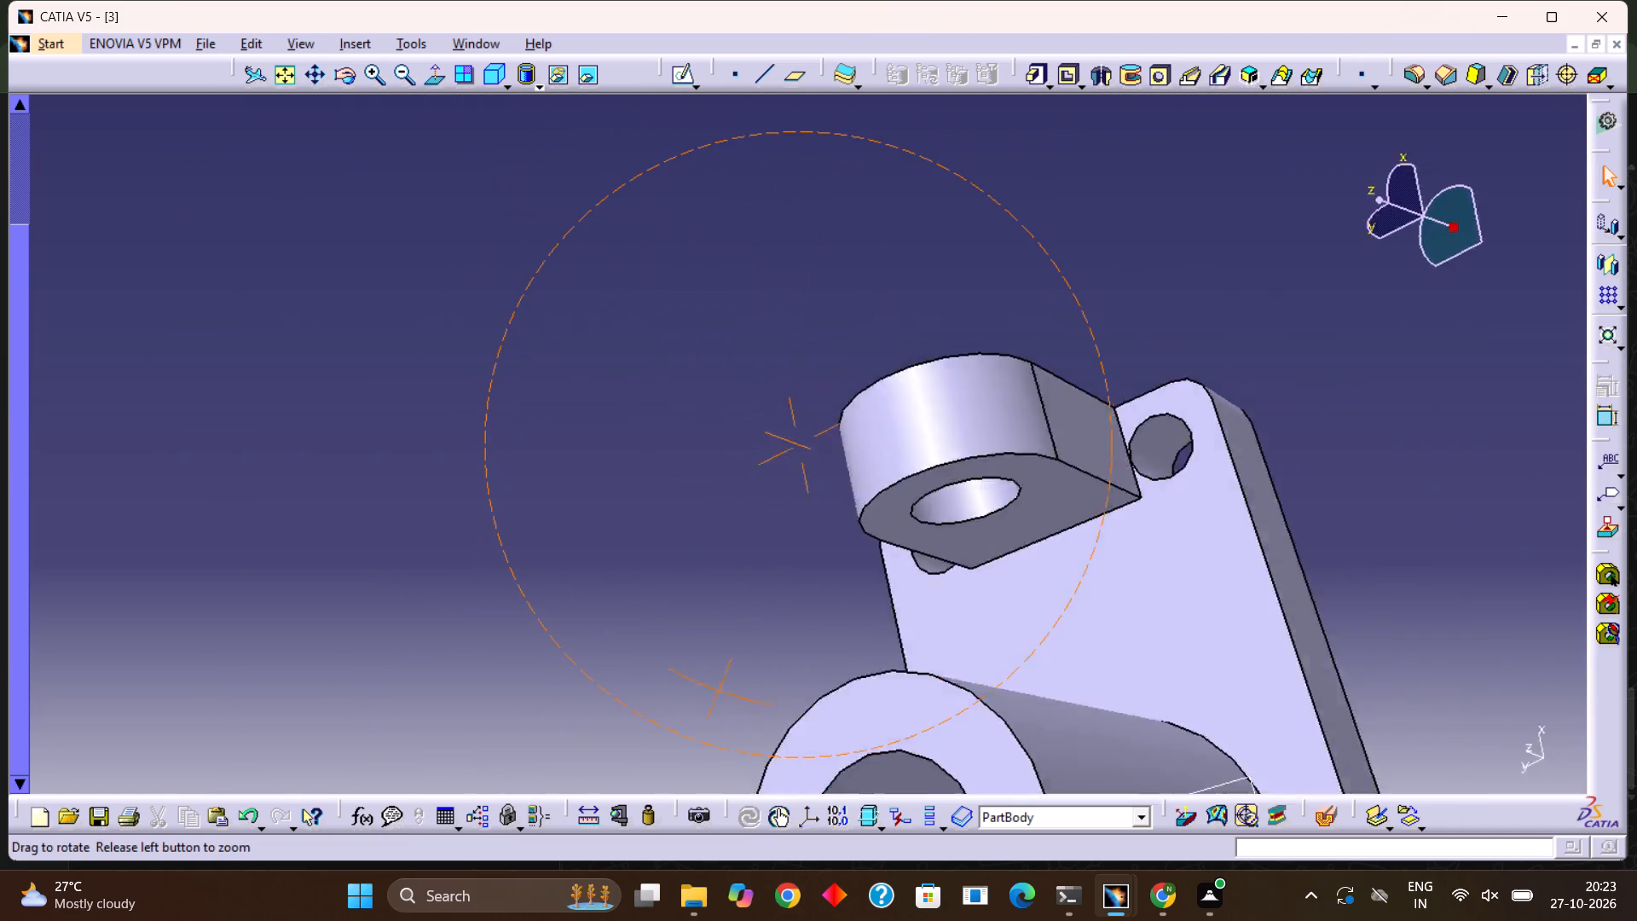
middle_click_drag(403, 891, 29, 8)
right_click_drag(403, 891, 90, 145)
middle_click_drag(1421, 416, 1261, 391)
scroll(1412, 409, "down", 1)
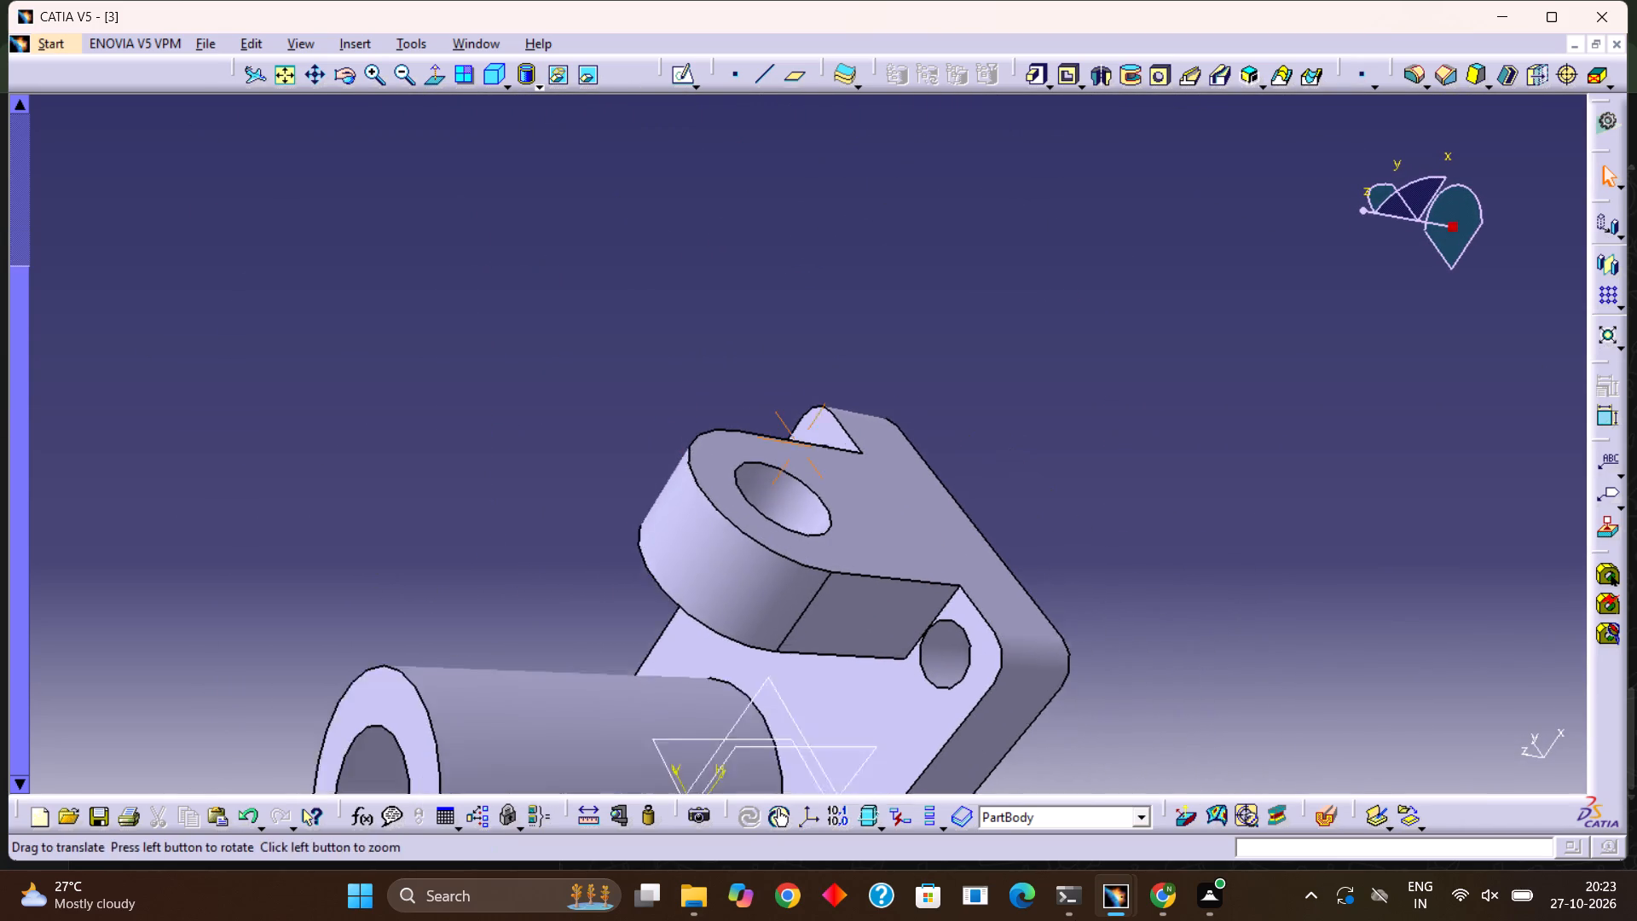
right_click_drag(1225, 391, 535, 626)
middle_click_drag(1261, 391, 530, 632)
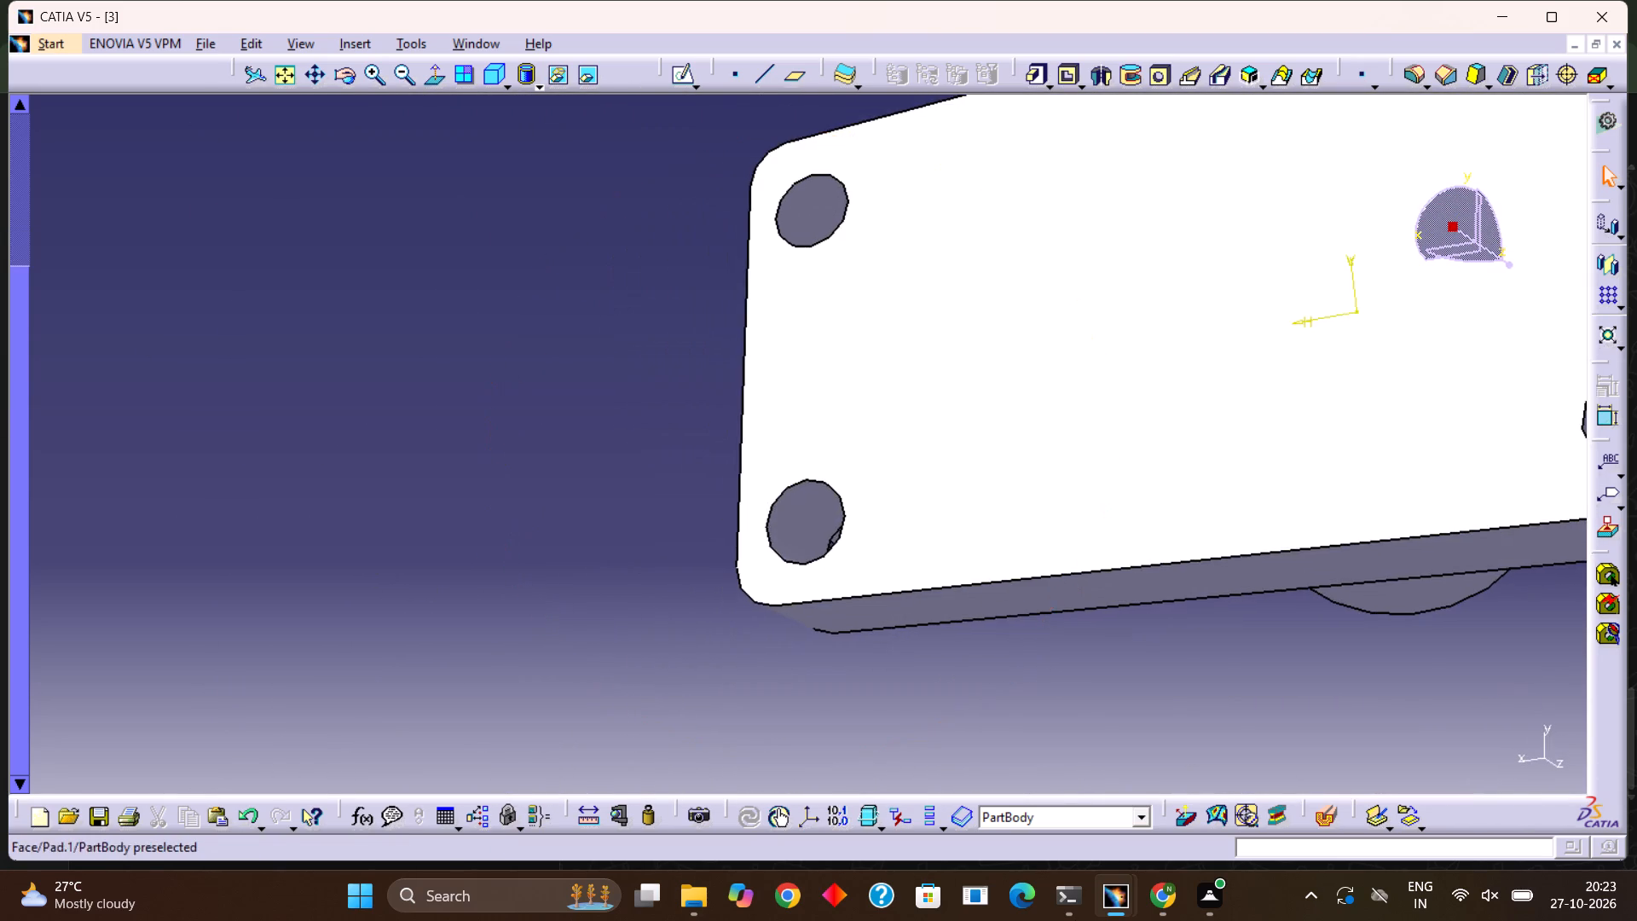
middle_click_drag(916, 486, 946, 423)
right_click_drag(903, 489, 946, 423)
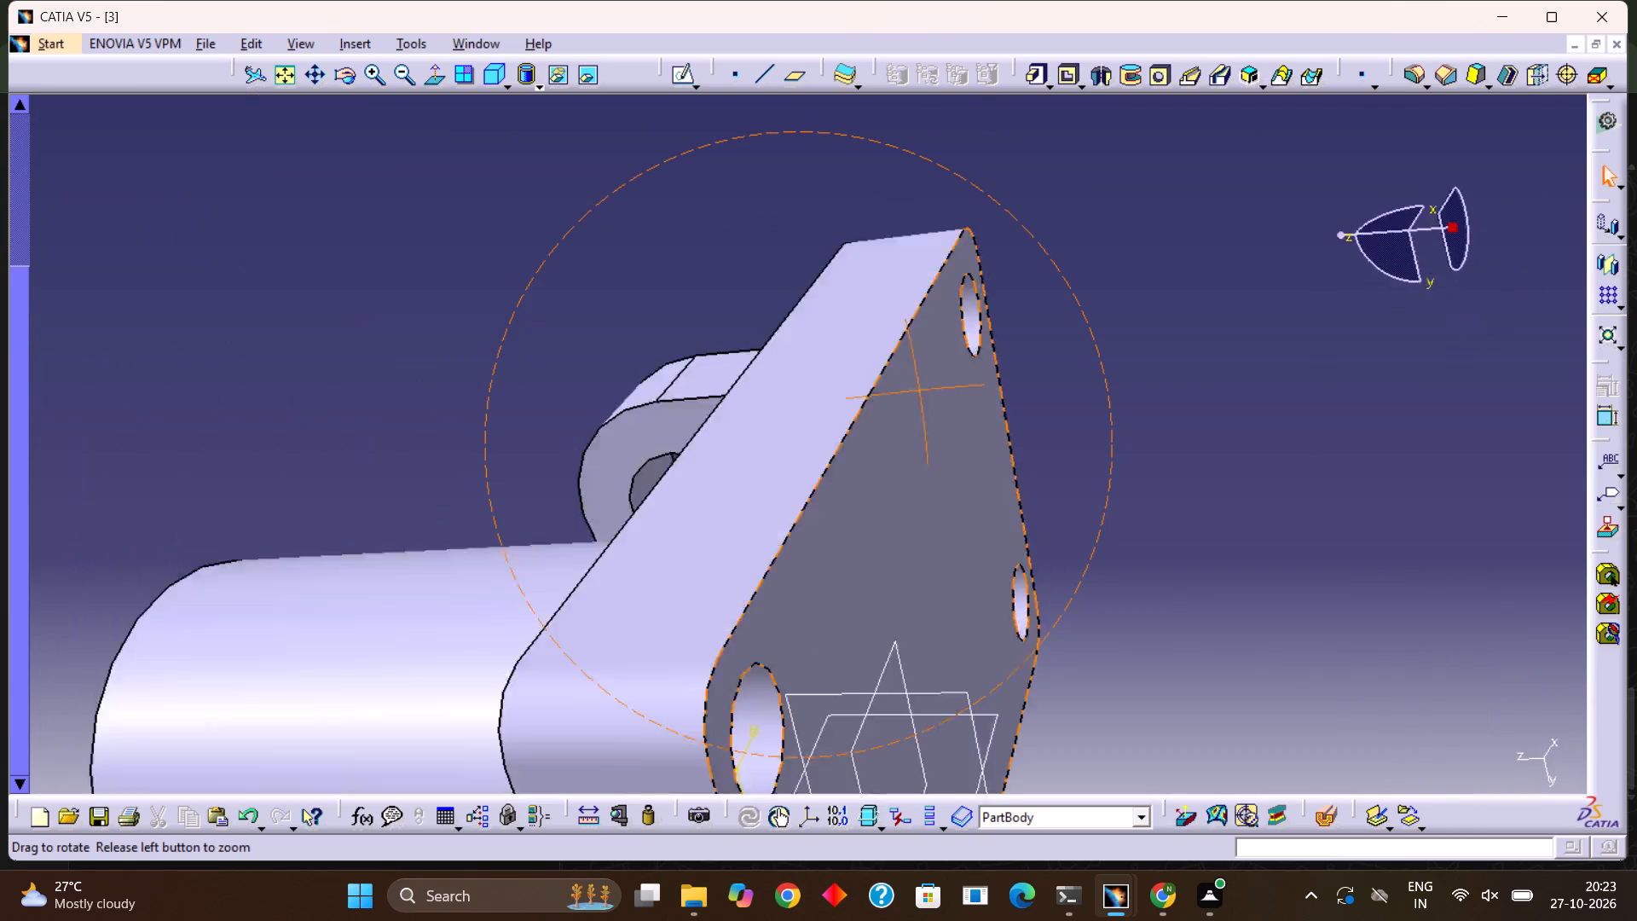
middle_click_drag(946, 423, 1398, 143)
right_click_drag(946, 423, 1398, 143)
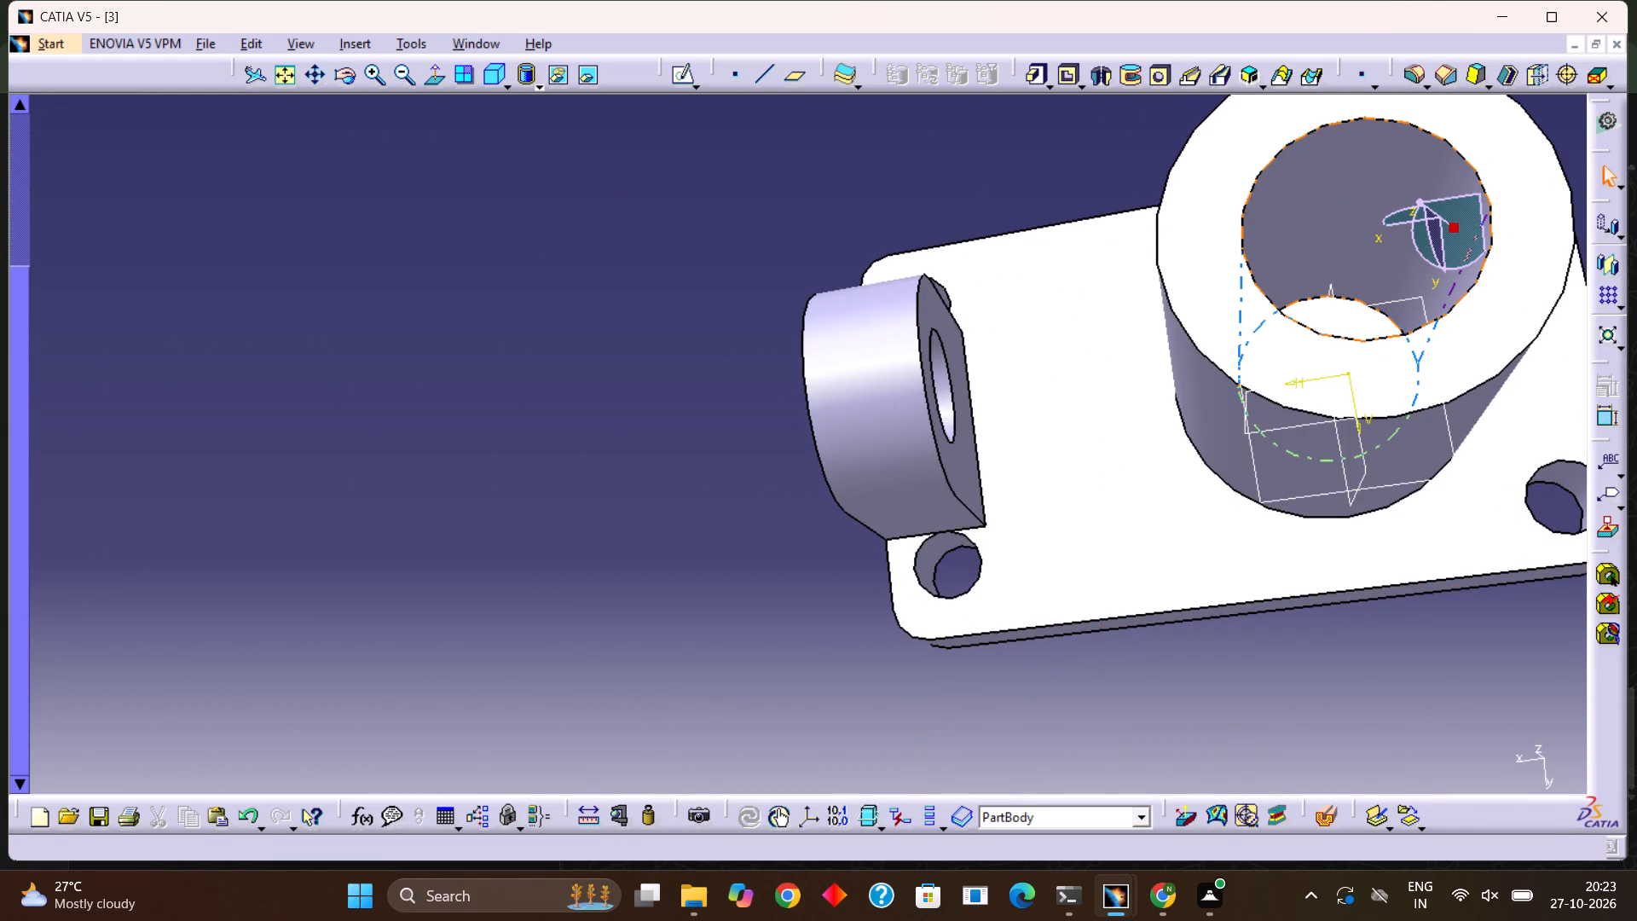
middle_click_drag(1054, 356, 715, 420)
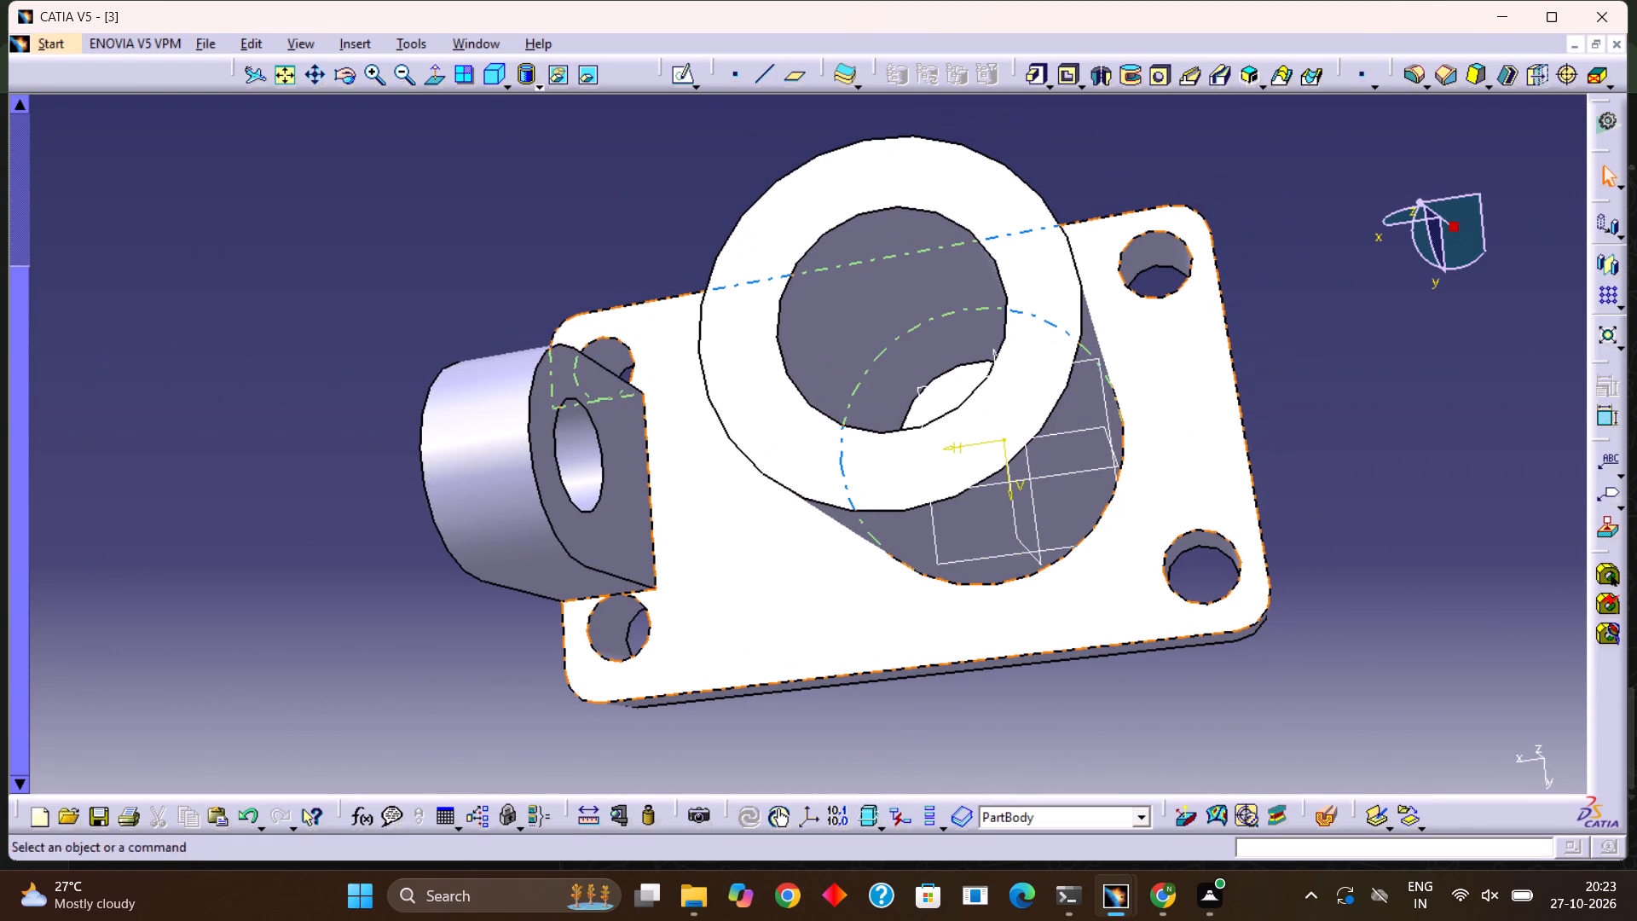
middle_click_drag(748, 501, 837, 95)
right_click_drag(748, 501, 836, 103)
scroll(836, 98, "down", 1)
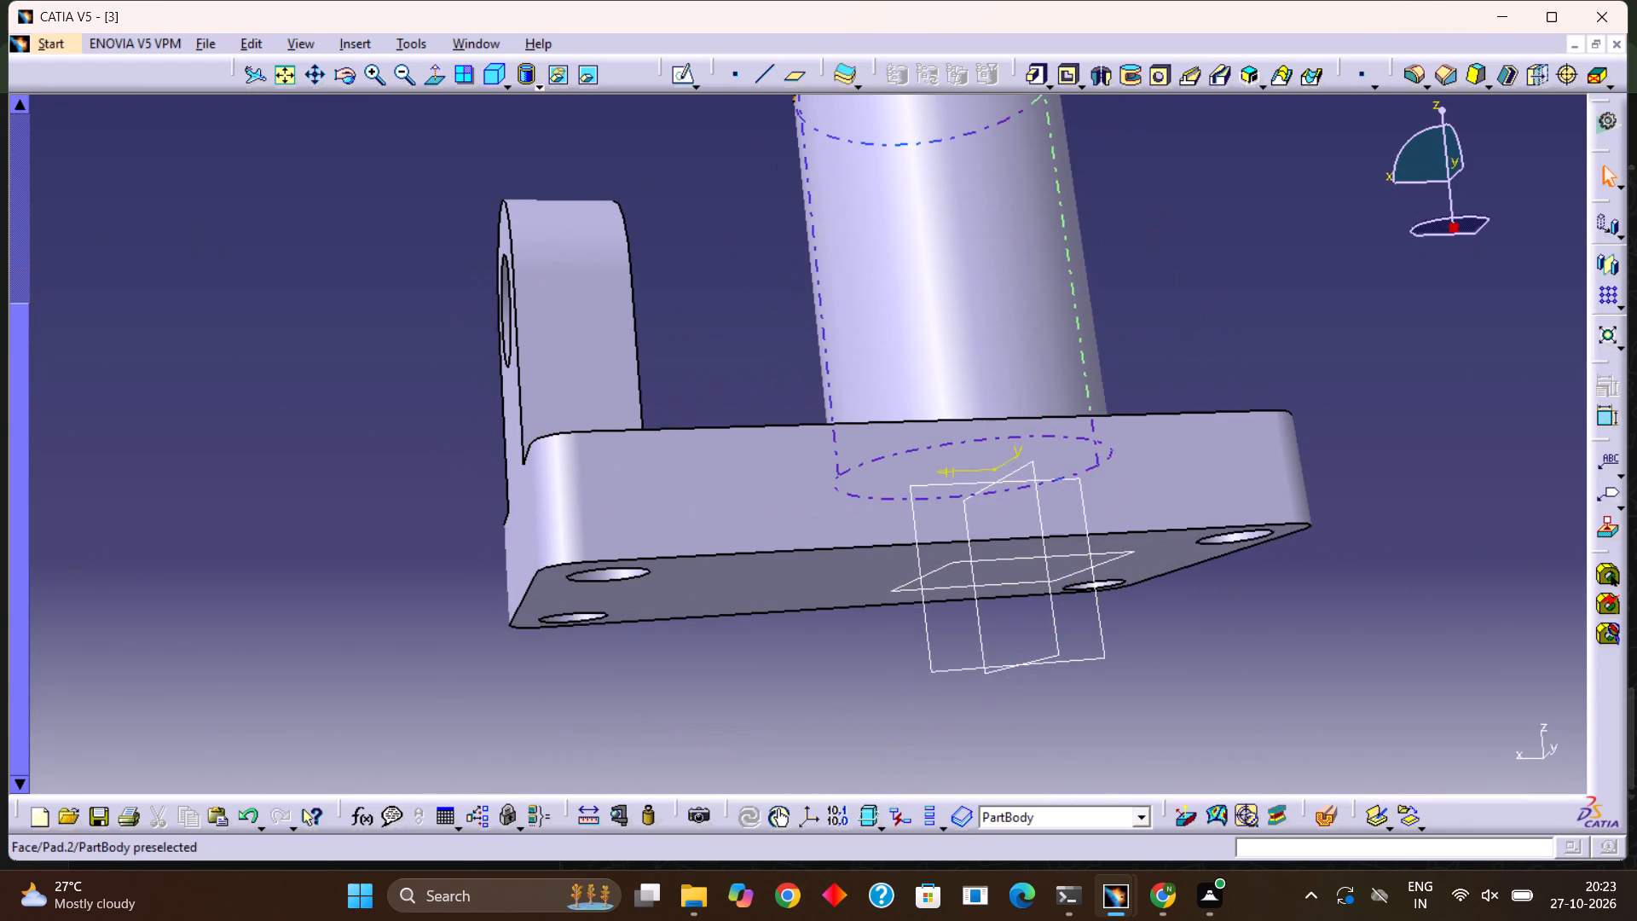
middle_click_drag(850, 218, 848, 230)
right_click_drag(851, 218, 849, 231)
middle_click_drag(847, 226, 824, 364)
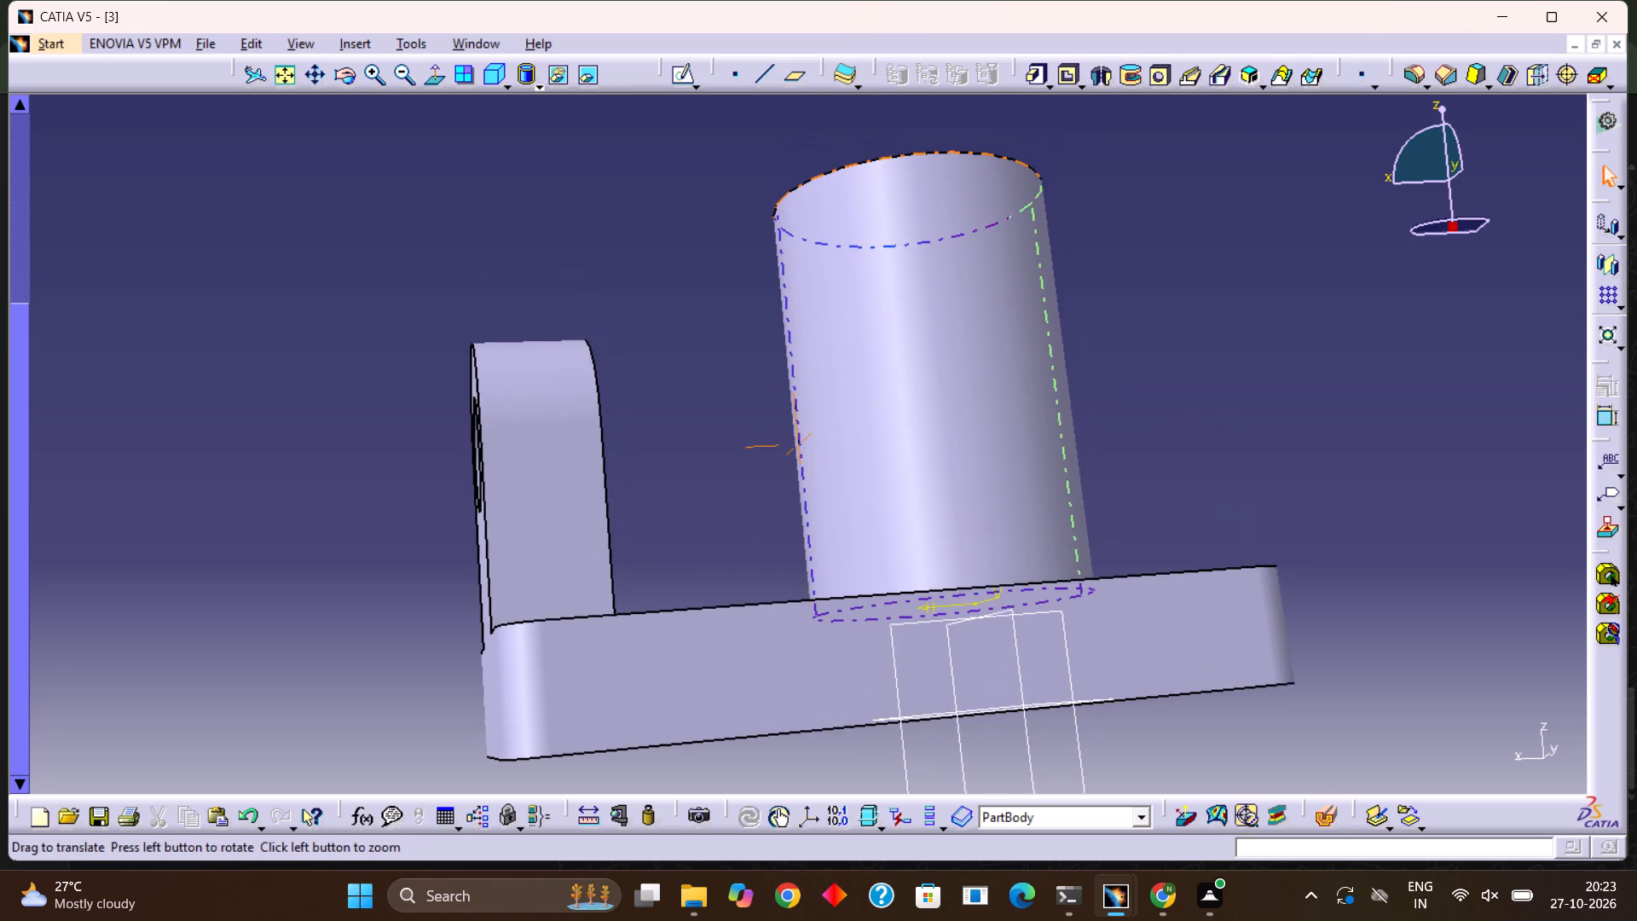
middle_click_drag(824, 364, 823, 368)
middle_click_drag(812, 341, 813, 458)
scroll(812, 341, "down", 1)
right_click_drag(812, 341, 813, 458)
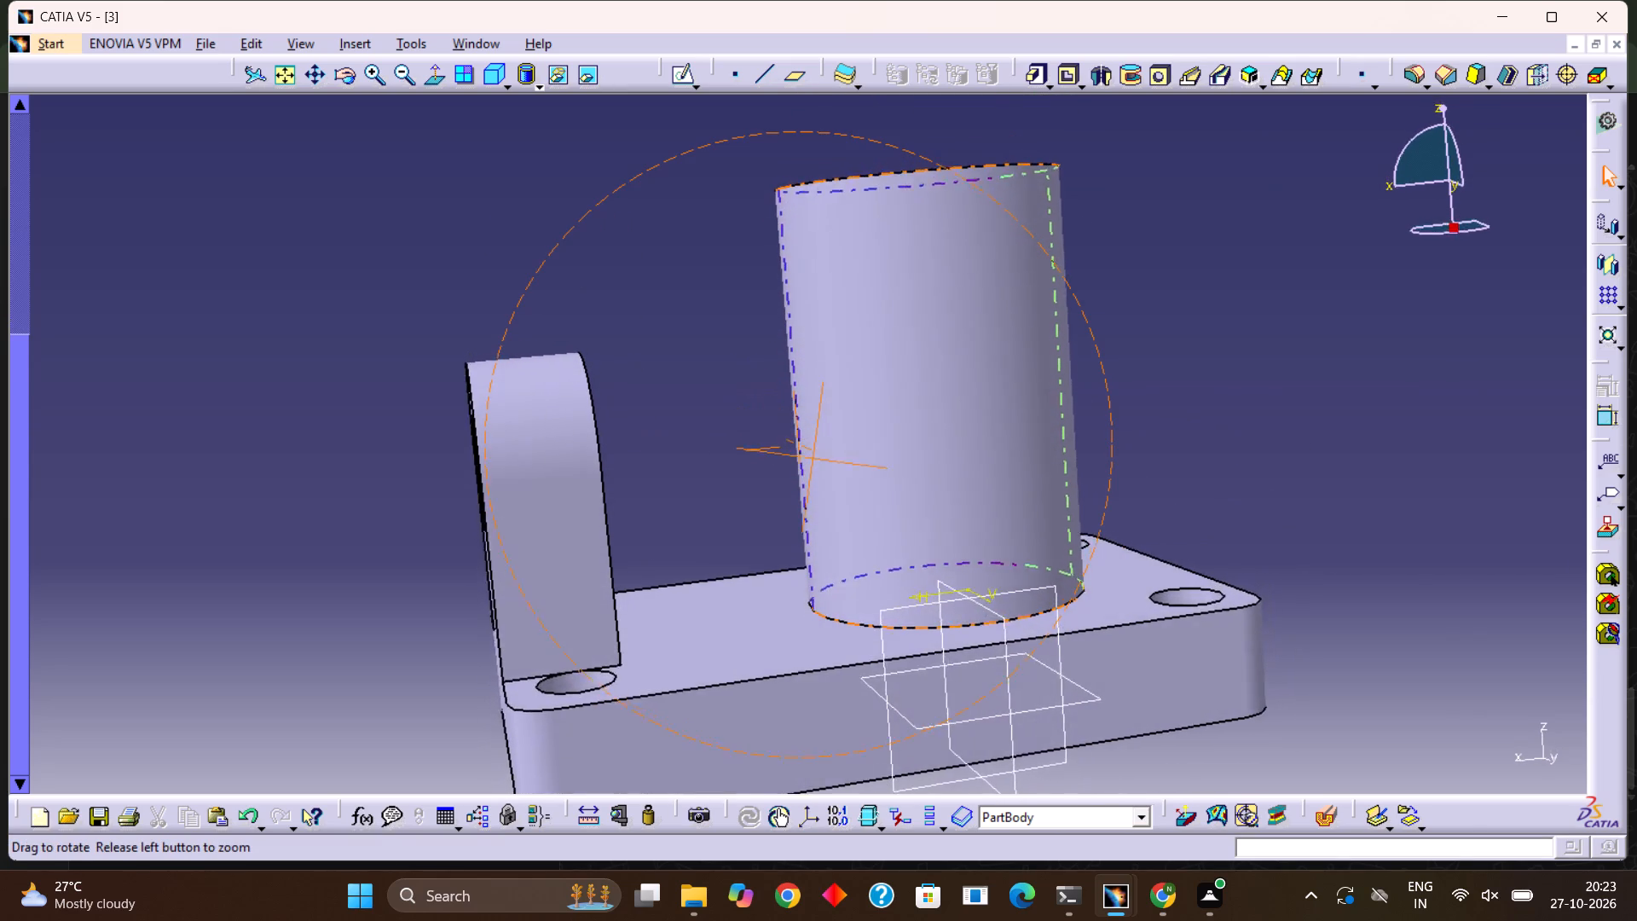
middle_click_drag(813, 458, 813, 487)
right_click_drag(813, 458, 813, 487)
middle_click_drag(716, 489, 680, 521)
right_click_drag(716, 489, 680, 521)
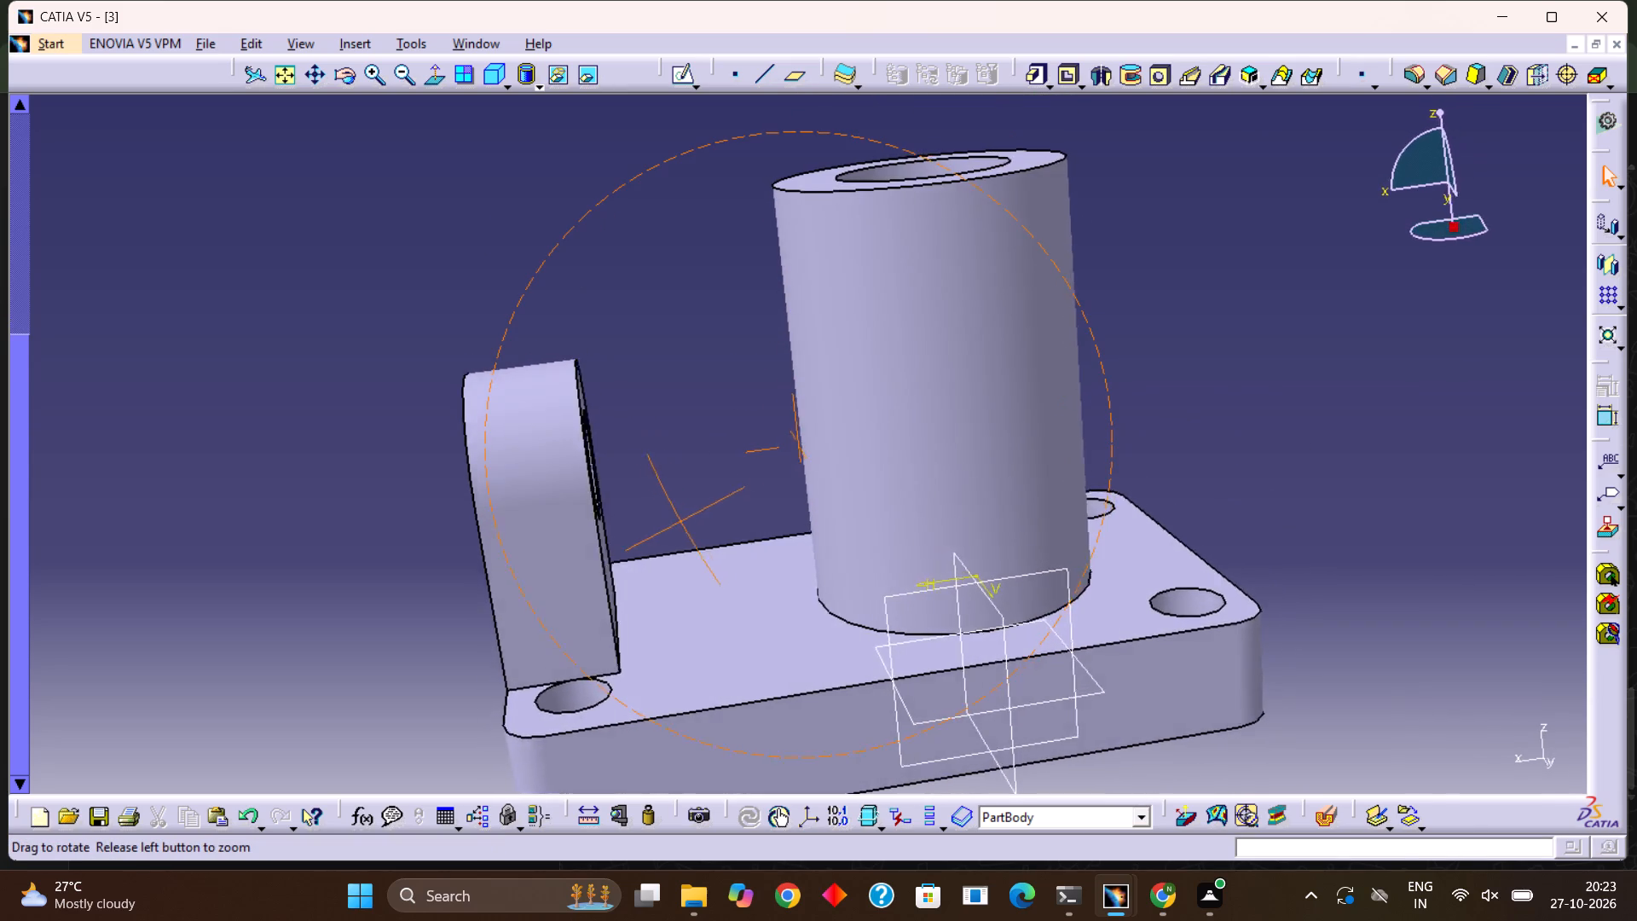
middle_click_drag(680, 521, 645, 588)
right_click_drag(680, 521, 645, 583)
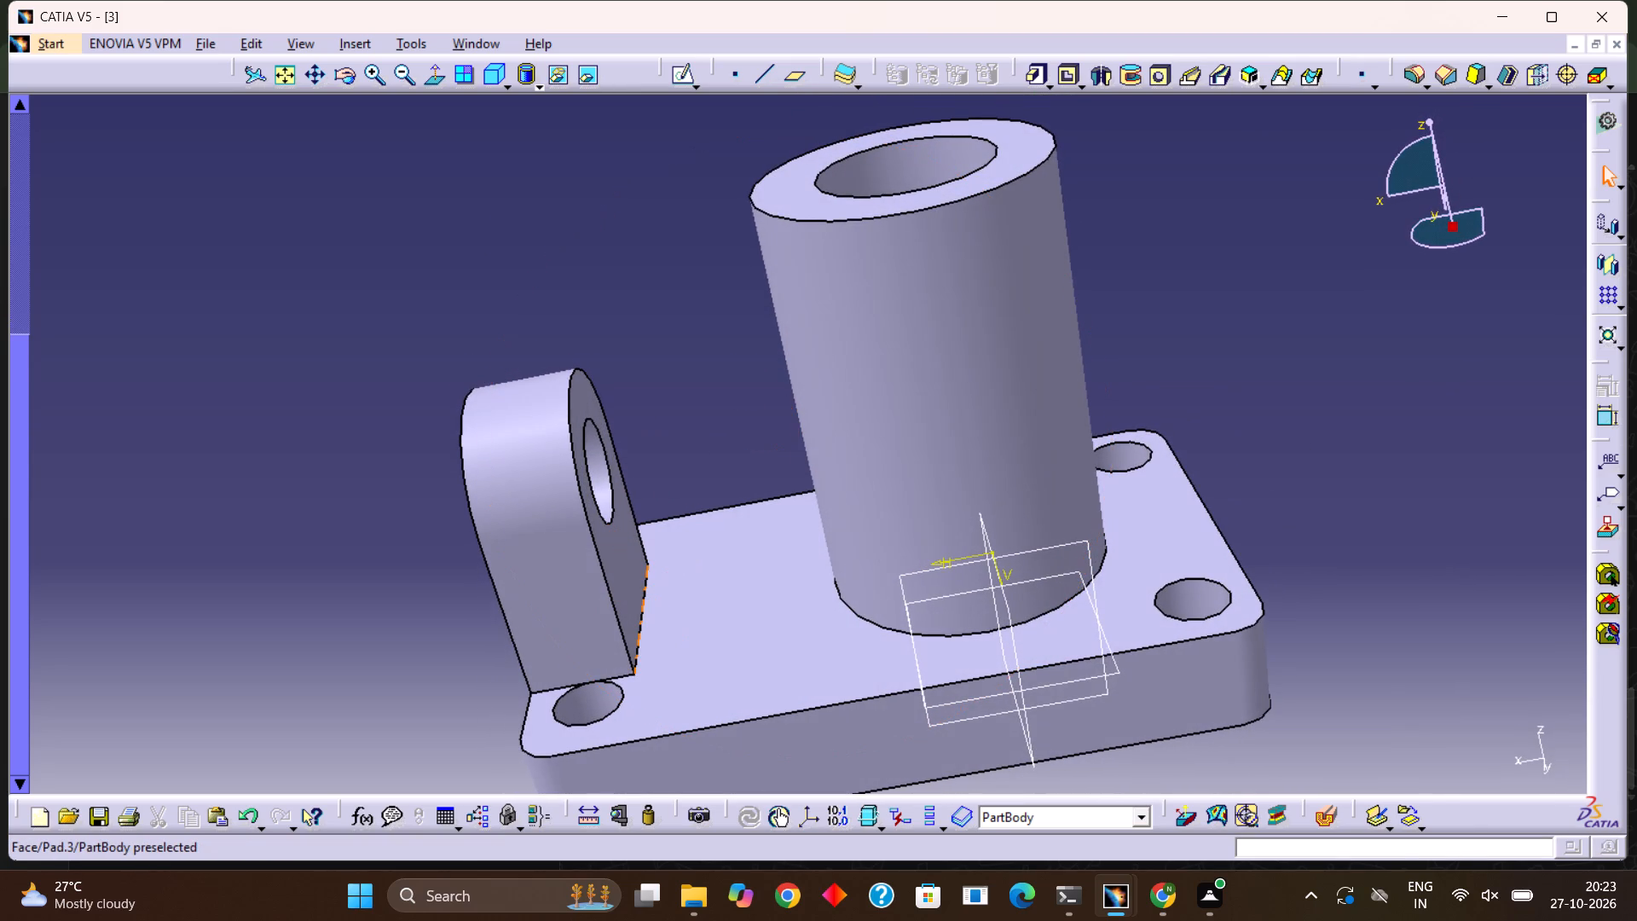
middle_click_drag(631, 552, 651, 593)
right_click_drag(631, 552, 651, 593)
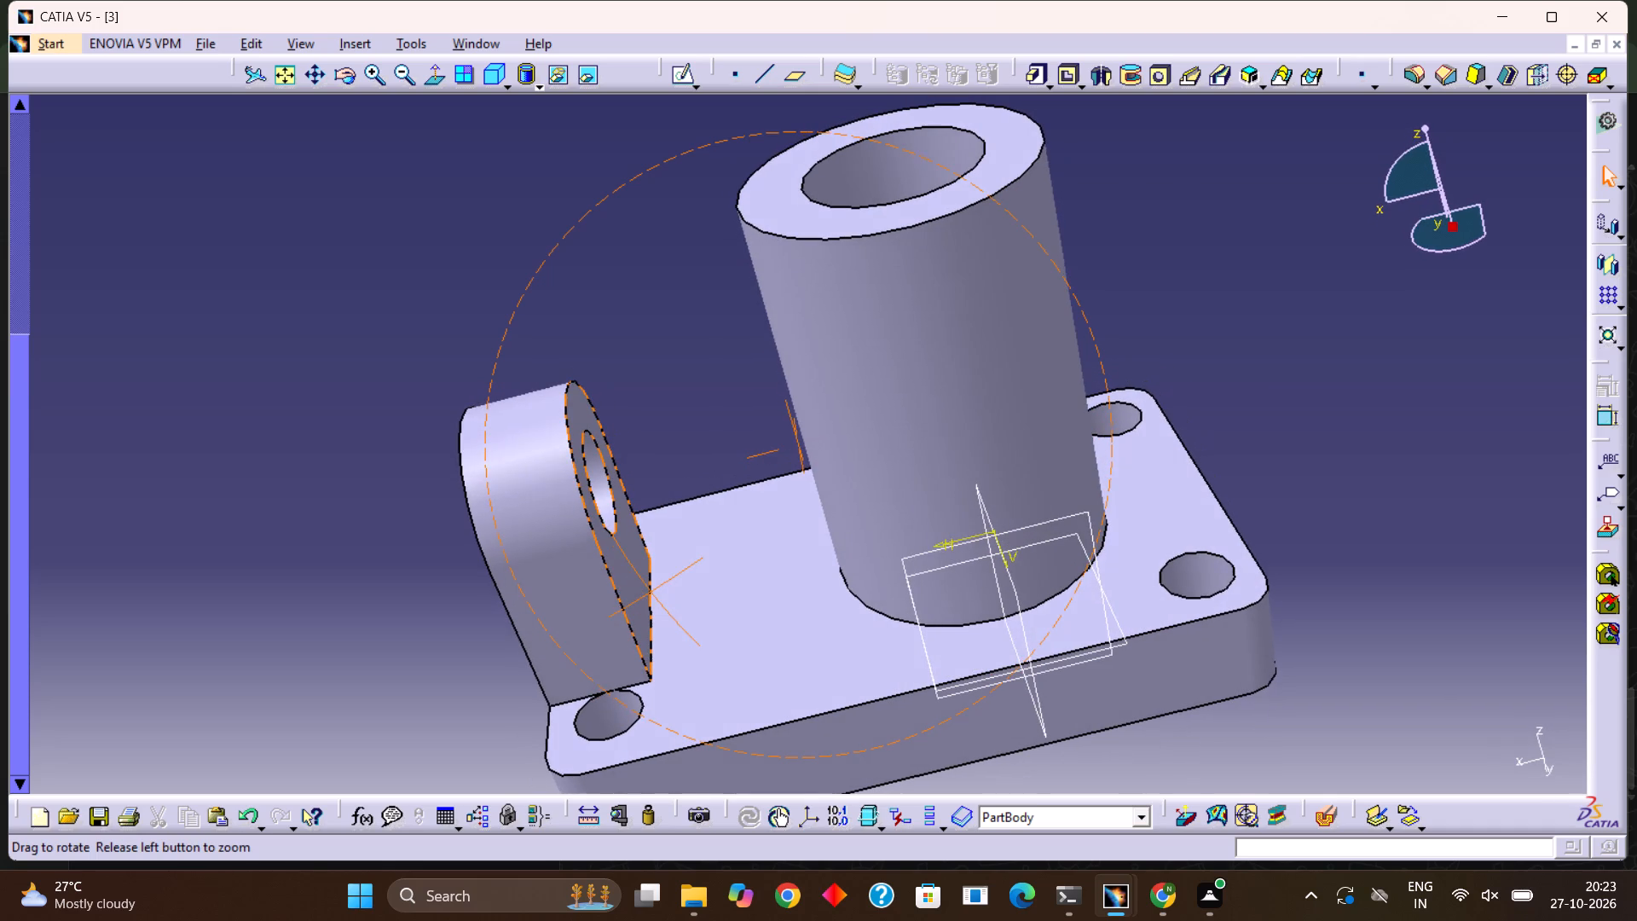
middle_click_drag(651, 593, 651, 592)
right_click_drag(651, 593, 651, 592)
middle_click_drag(651, 592, 688, 542)
right_click_drag(651, 592, 688, 543)
scroll(688, 543, "down", 1)
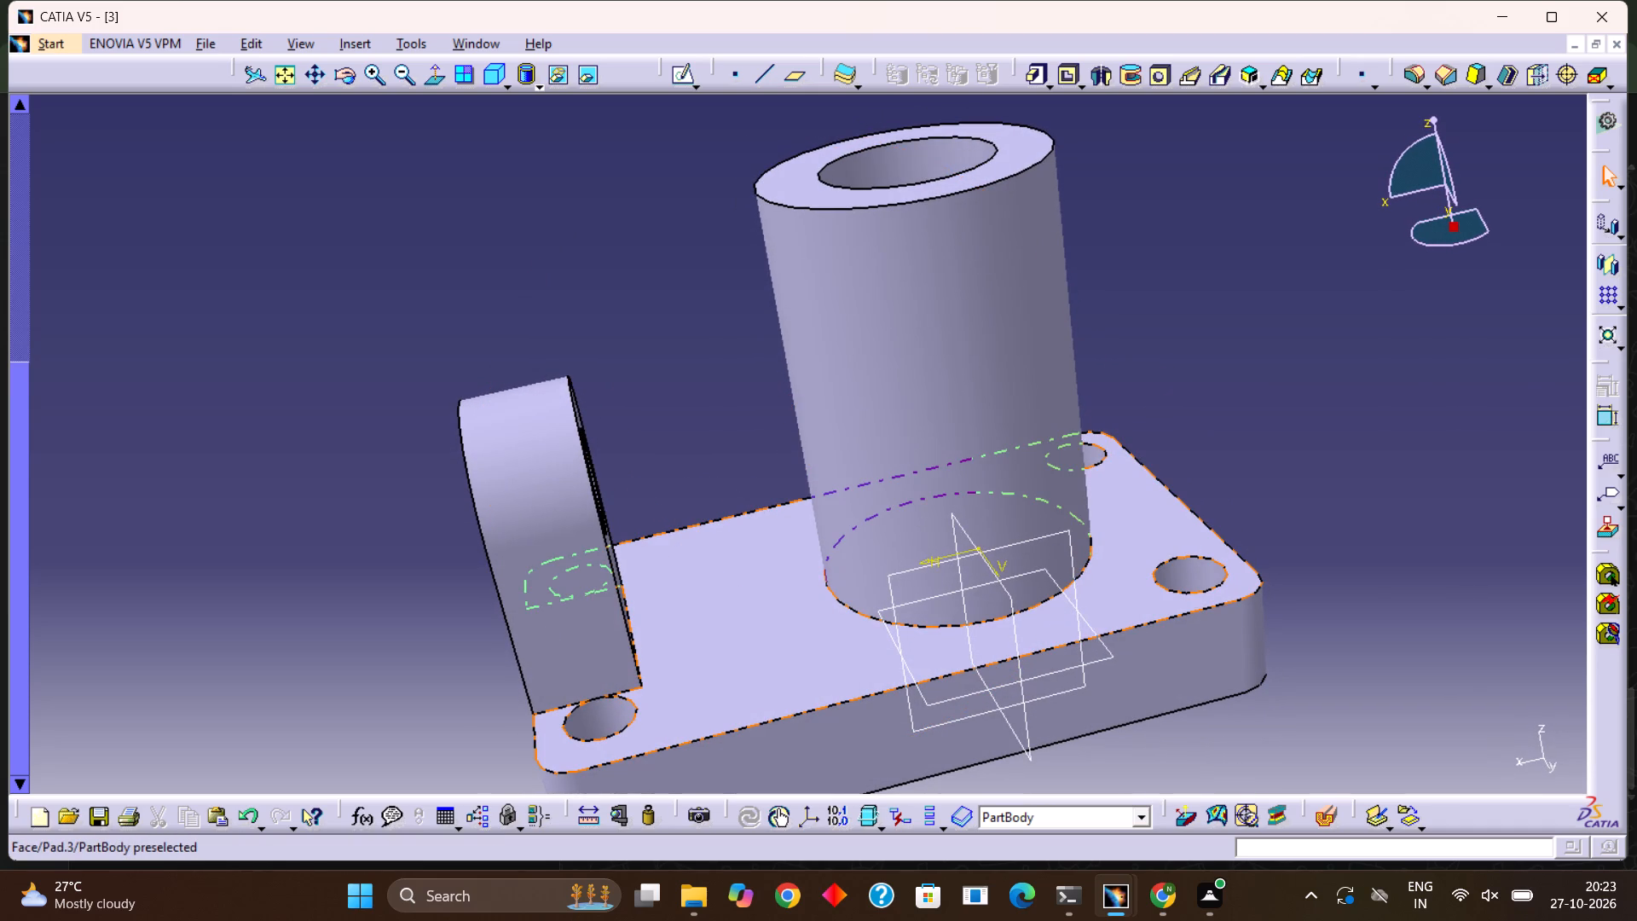
Frame the whole part in a tilted three-dimensional view and capture a screen snip of the area around it.
middle_click_drag(754, 332, 753, 304, "ctrl")
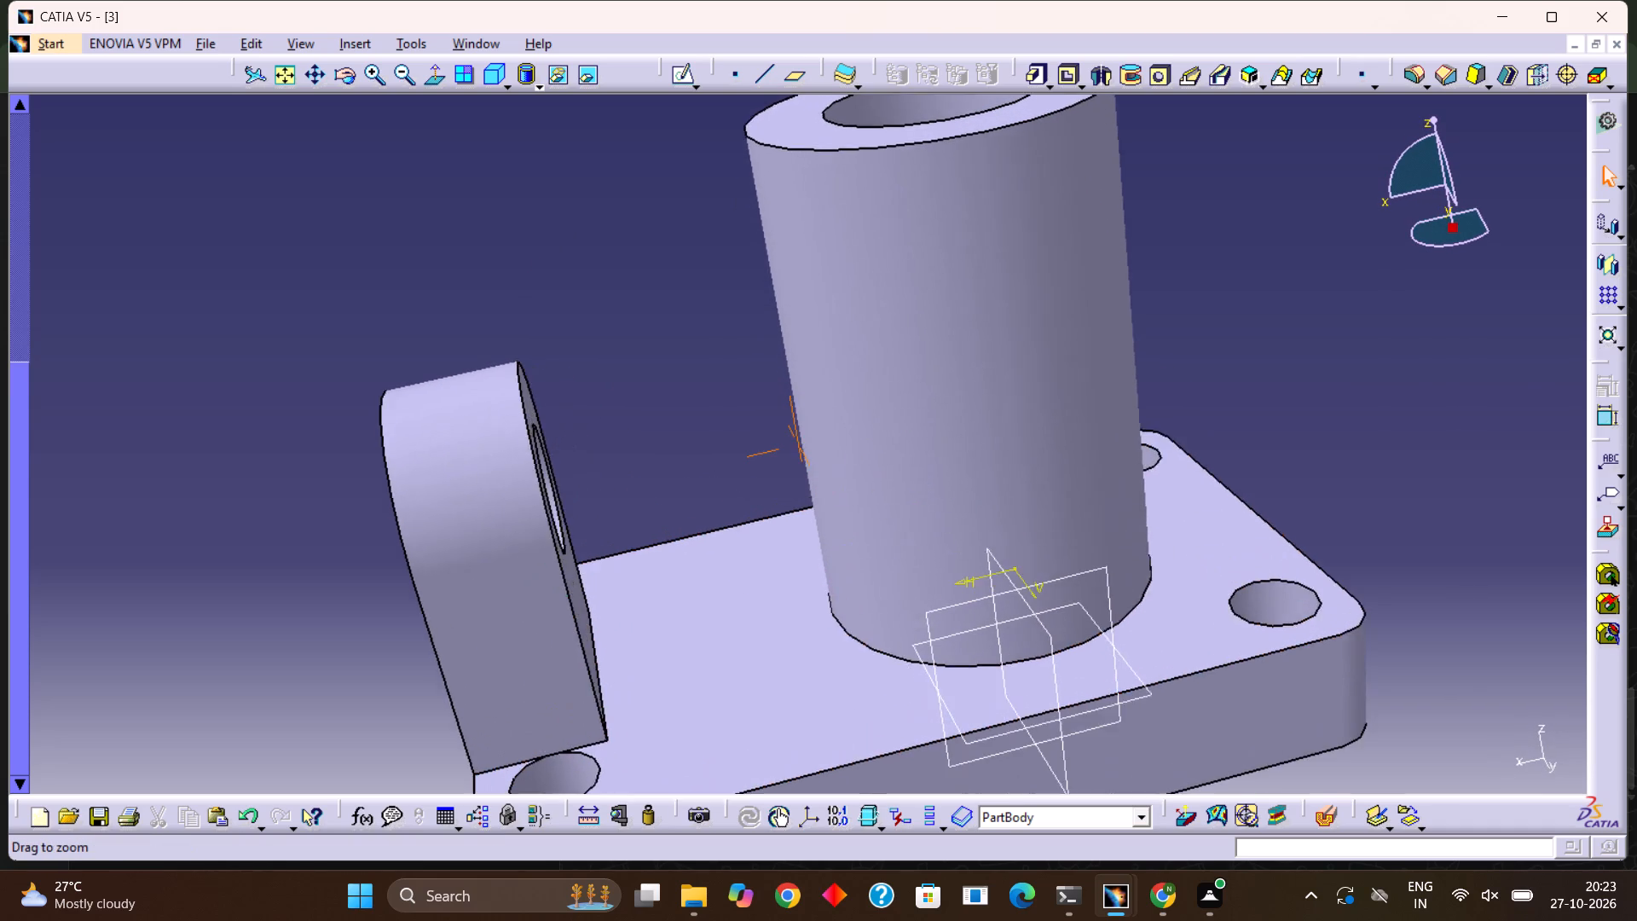
middle_click_drag(753, 304, 744, 408, "ctrl")
right_click_drag(744, 404, 743, 426)
middle_click_drag(744, 404, 743, 426)
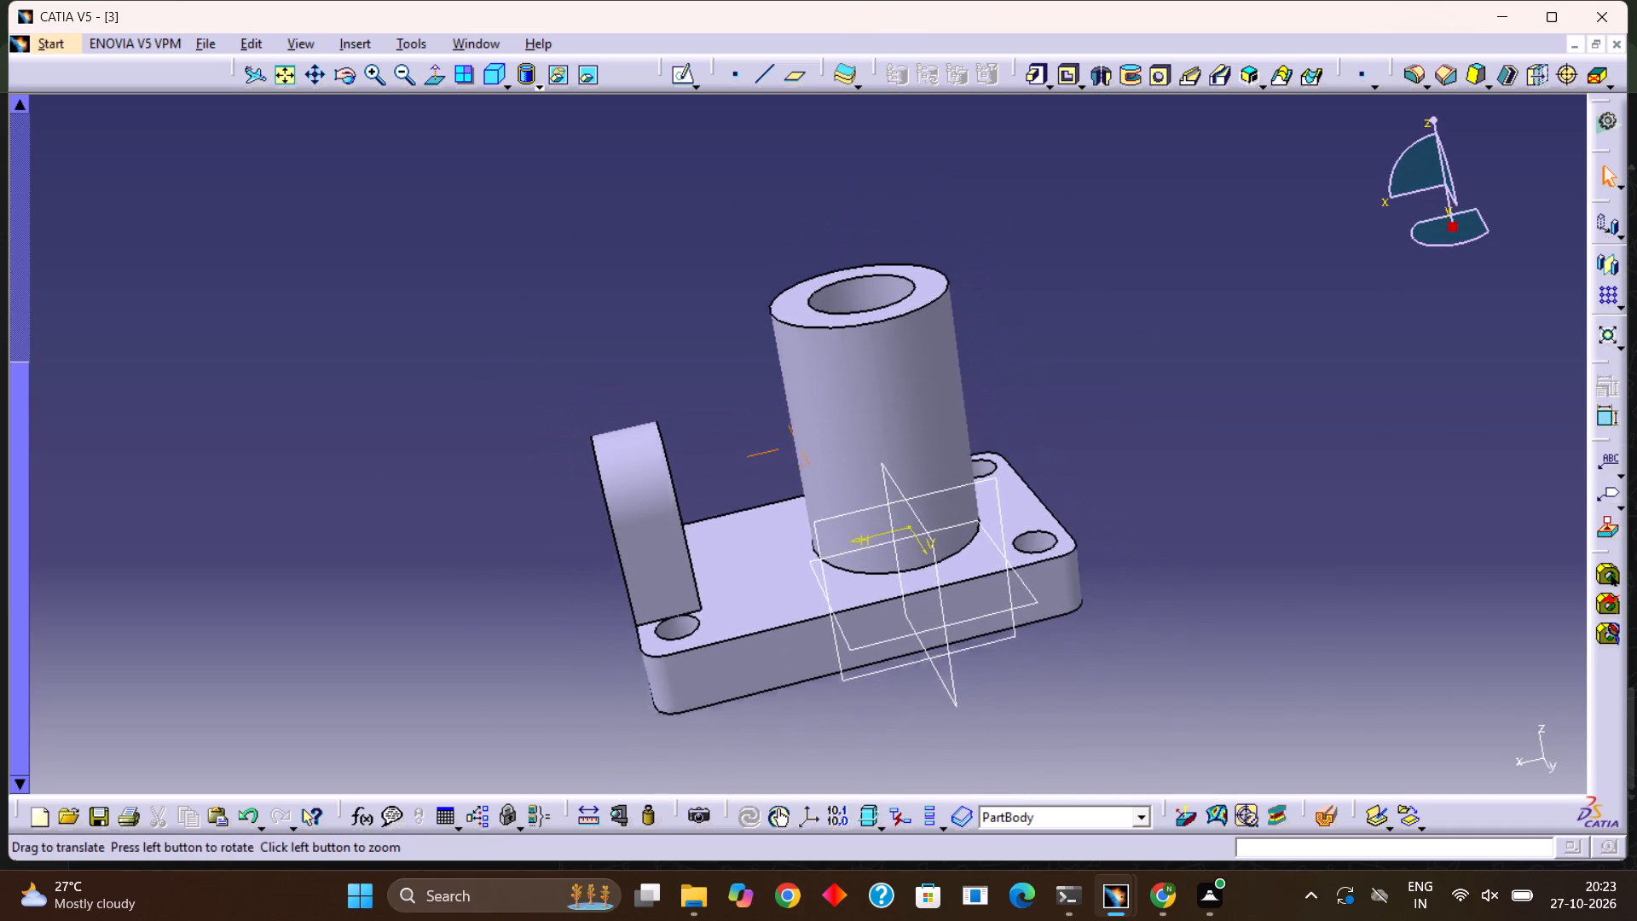
middle_click_drag(743, 426, 739, 441)
right_click_drag(743, 426, 733, 391)
middle_click_drag(732, 364, 723, 419)
right_click_drag(732, 364, 723, 419)
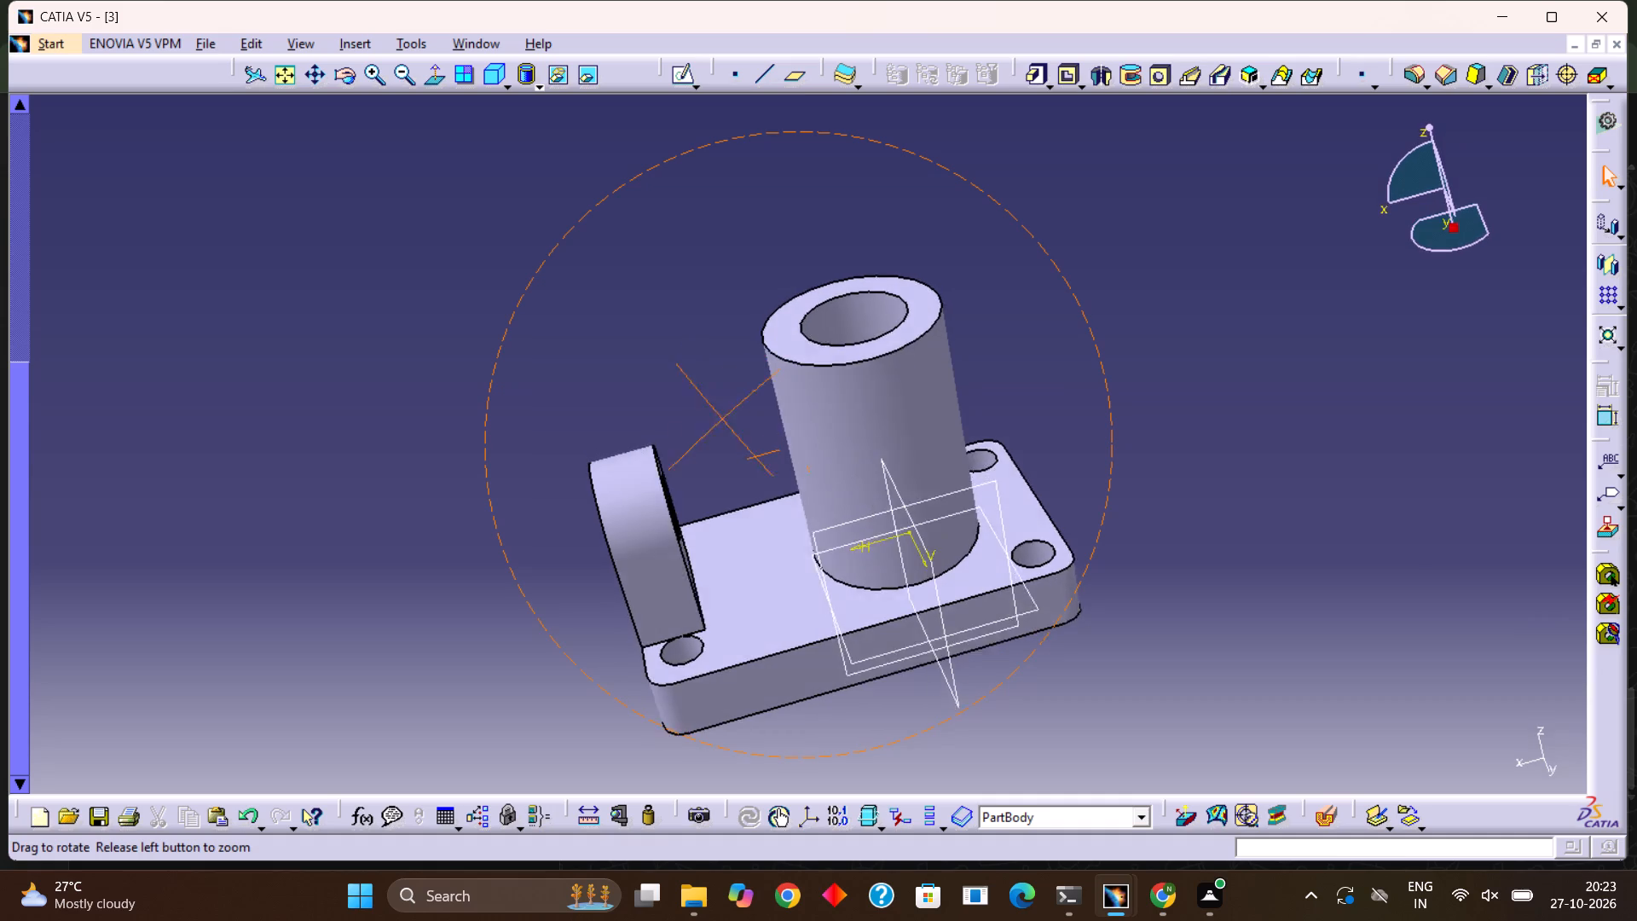
middle_click_drag(723, 419, 606, 466)
right_click_drag(723, 419, 606, 466)
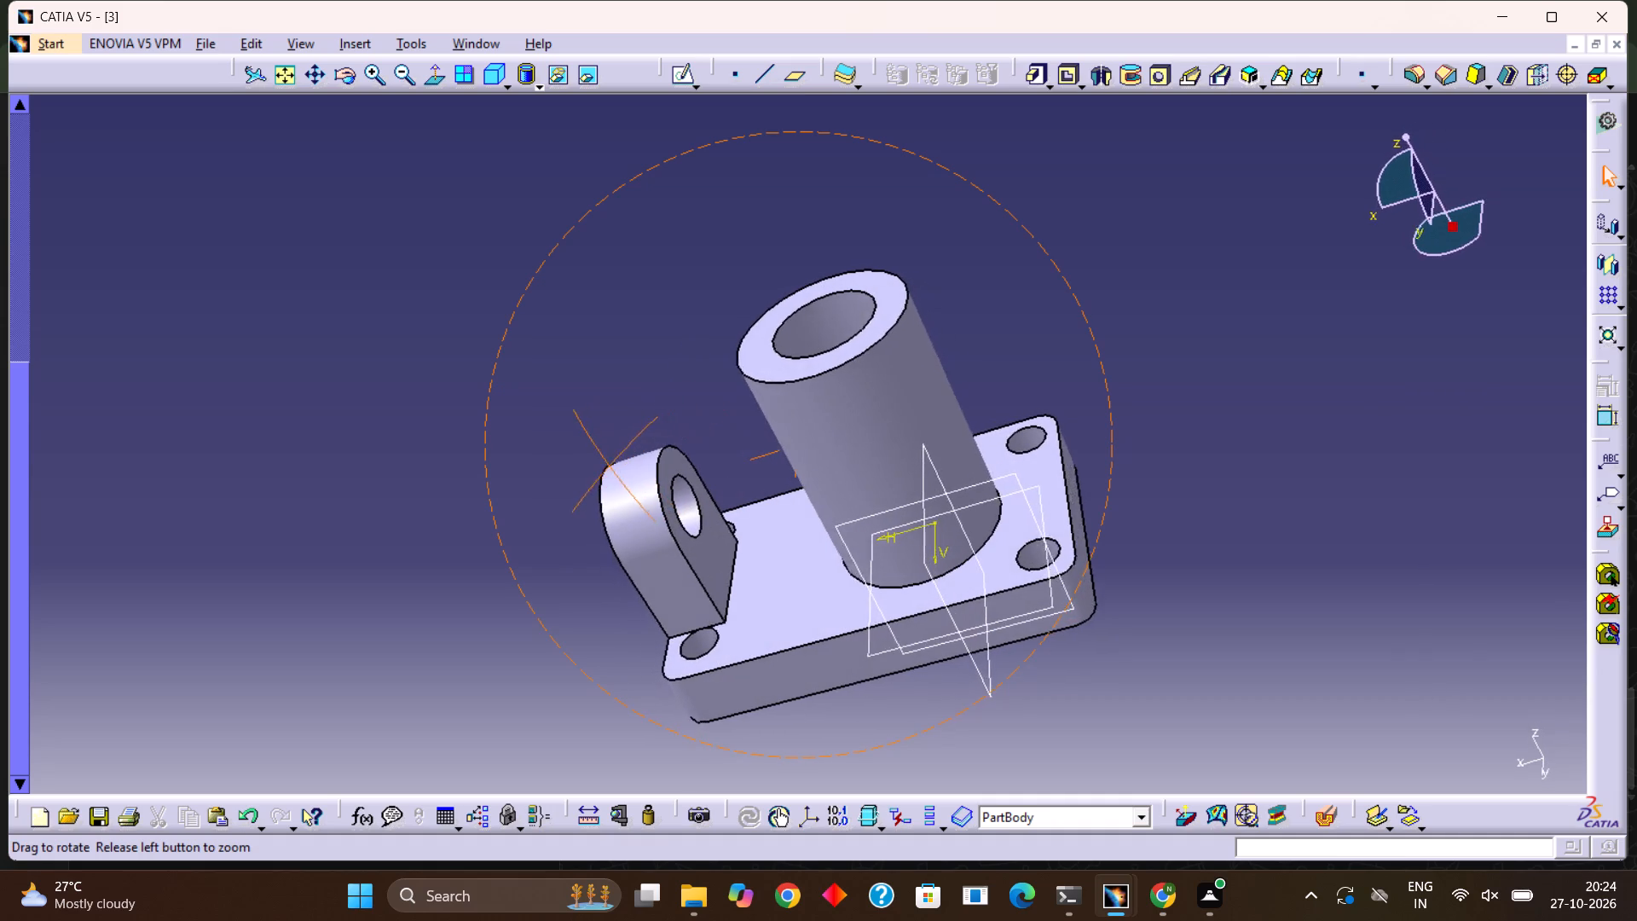
middle_click_drag(606, 466, 585, 379)
right_click_drag(606, 466, 585, 379)
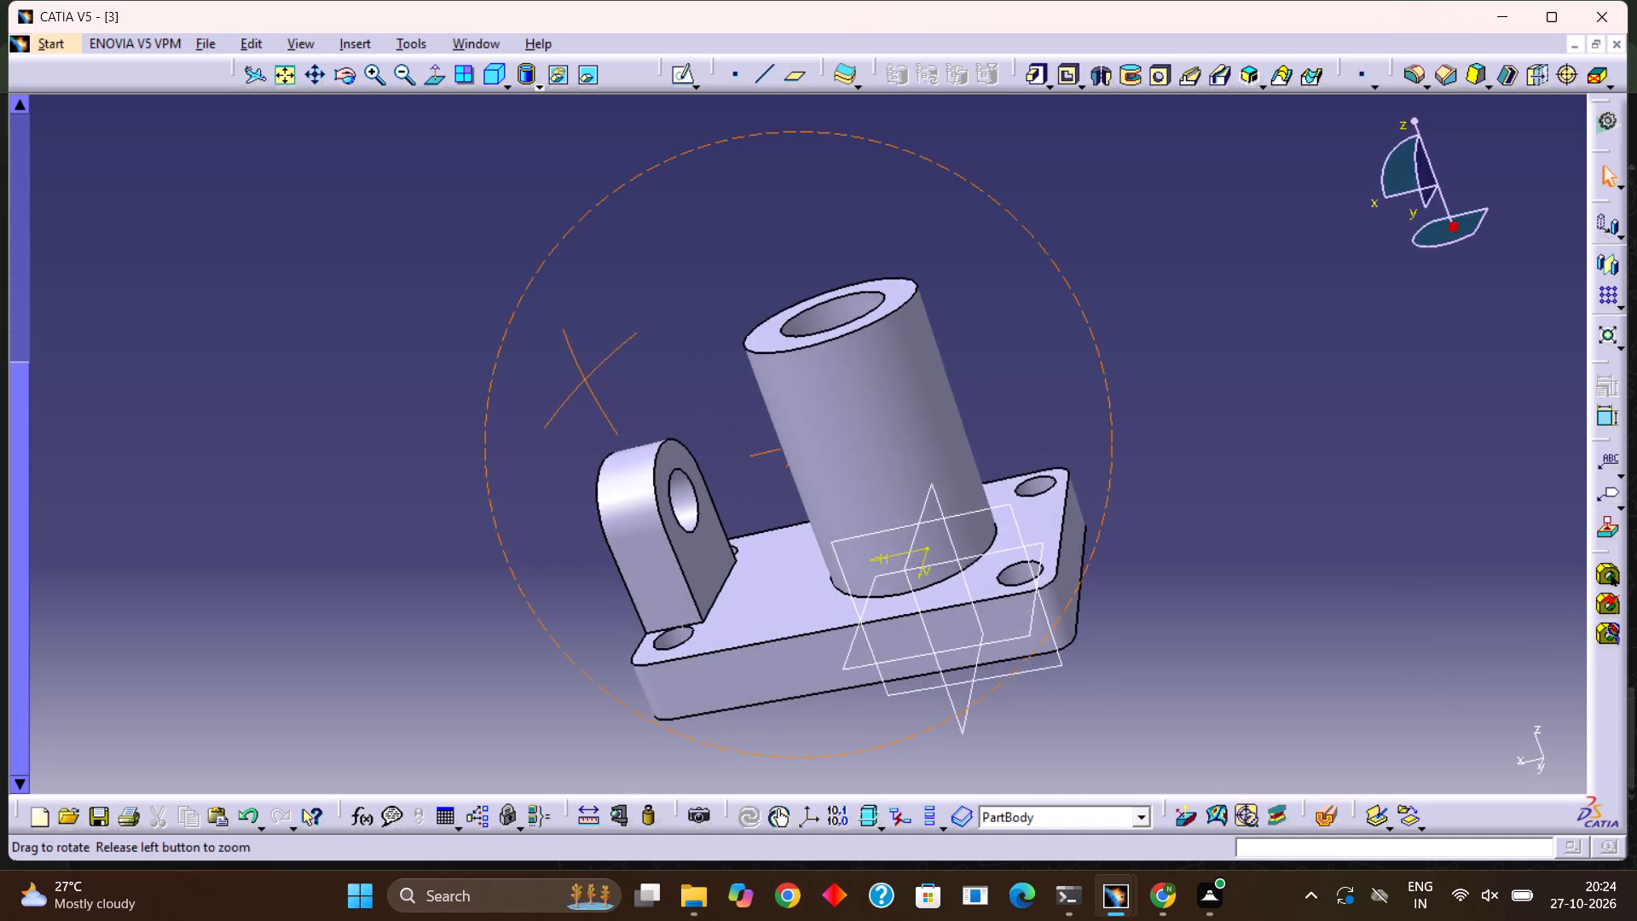
middle_click_drag(585, 379, 647, 403)
right_click_drag(585, 379, 647, 403)
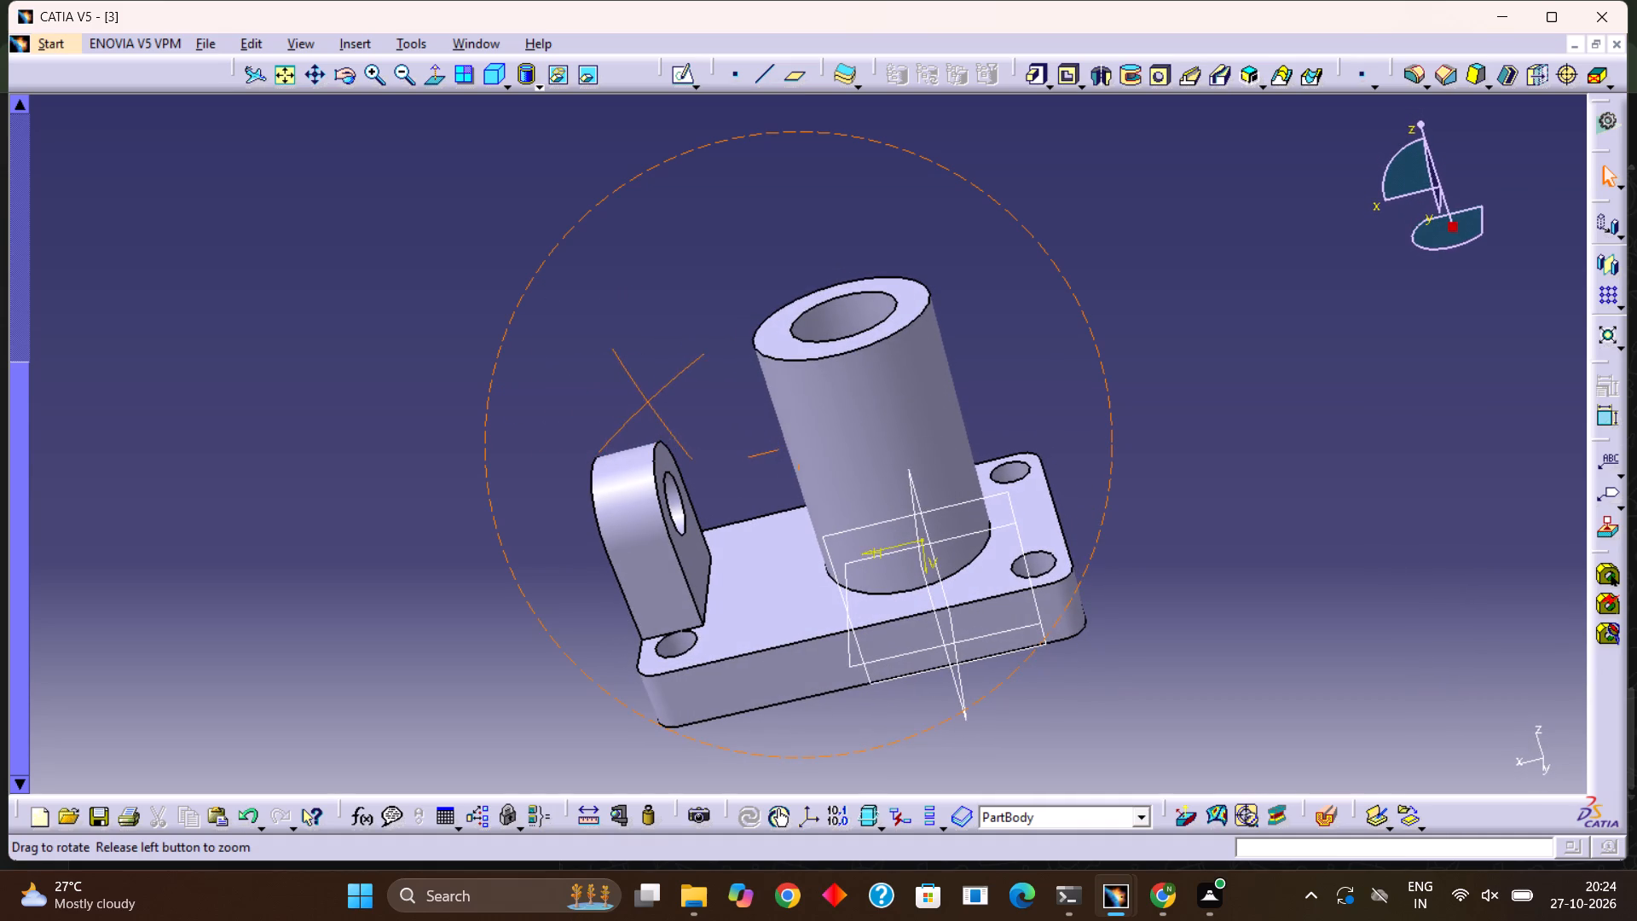
middle_click_drag(647, 403, 648, 403)
right_click_drag(647, 403, 648, 403)
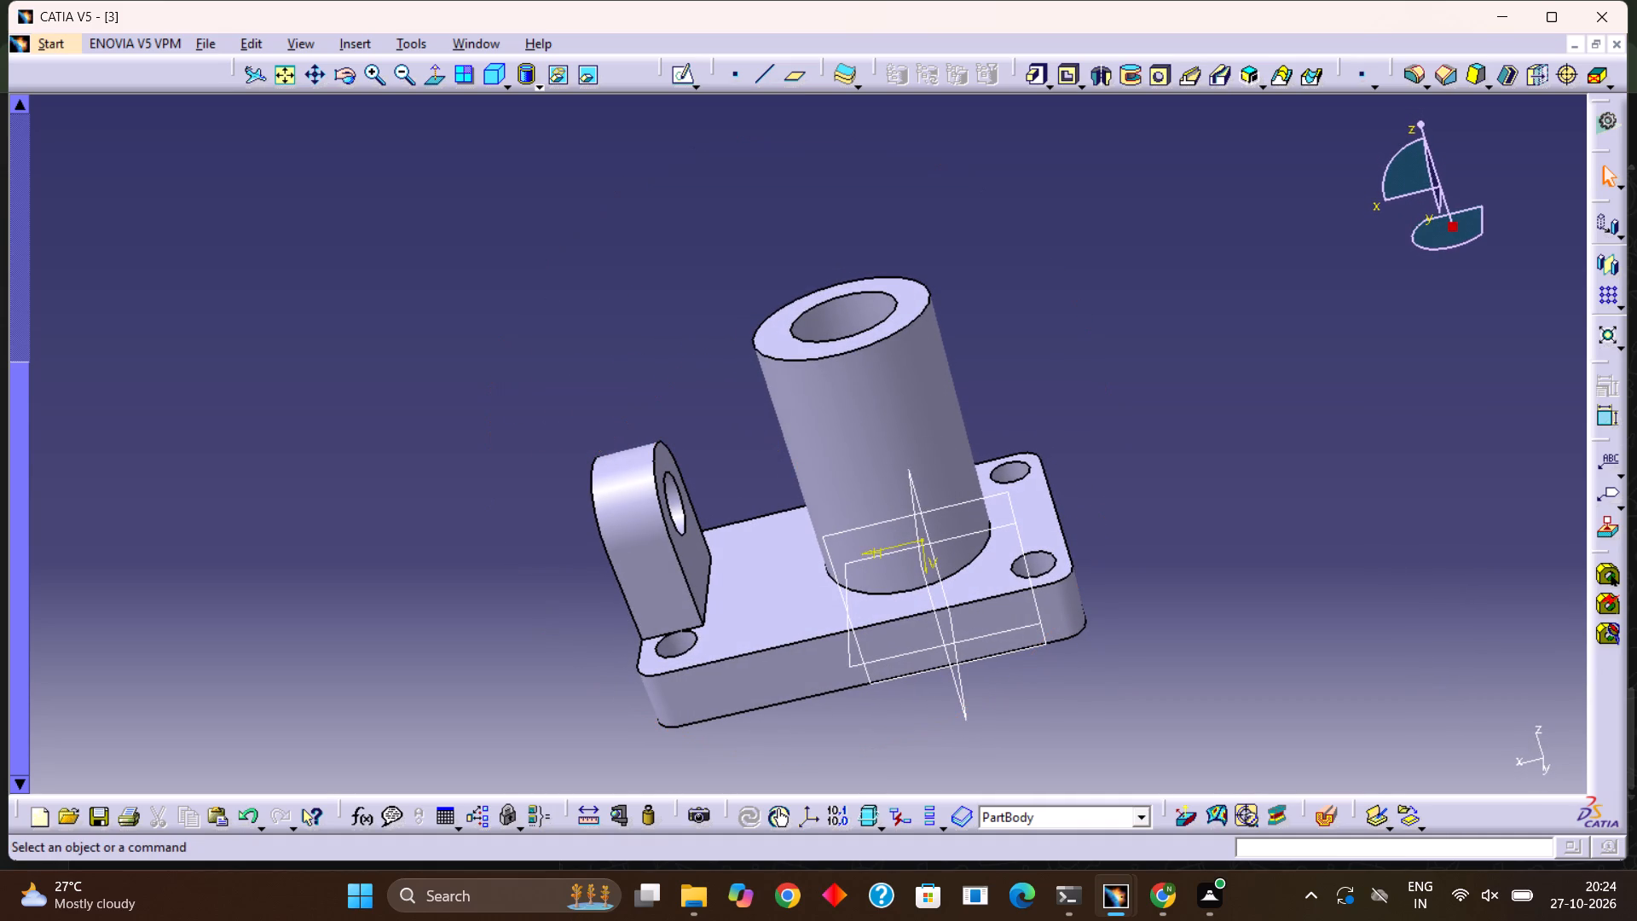
right_click(213, 350)
key("shift+super+s")
left_click_drag(457, 233, 1251, 739)
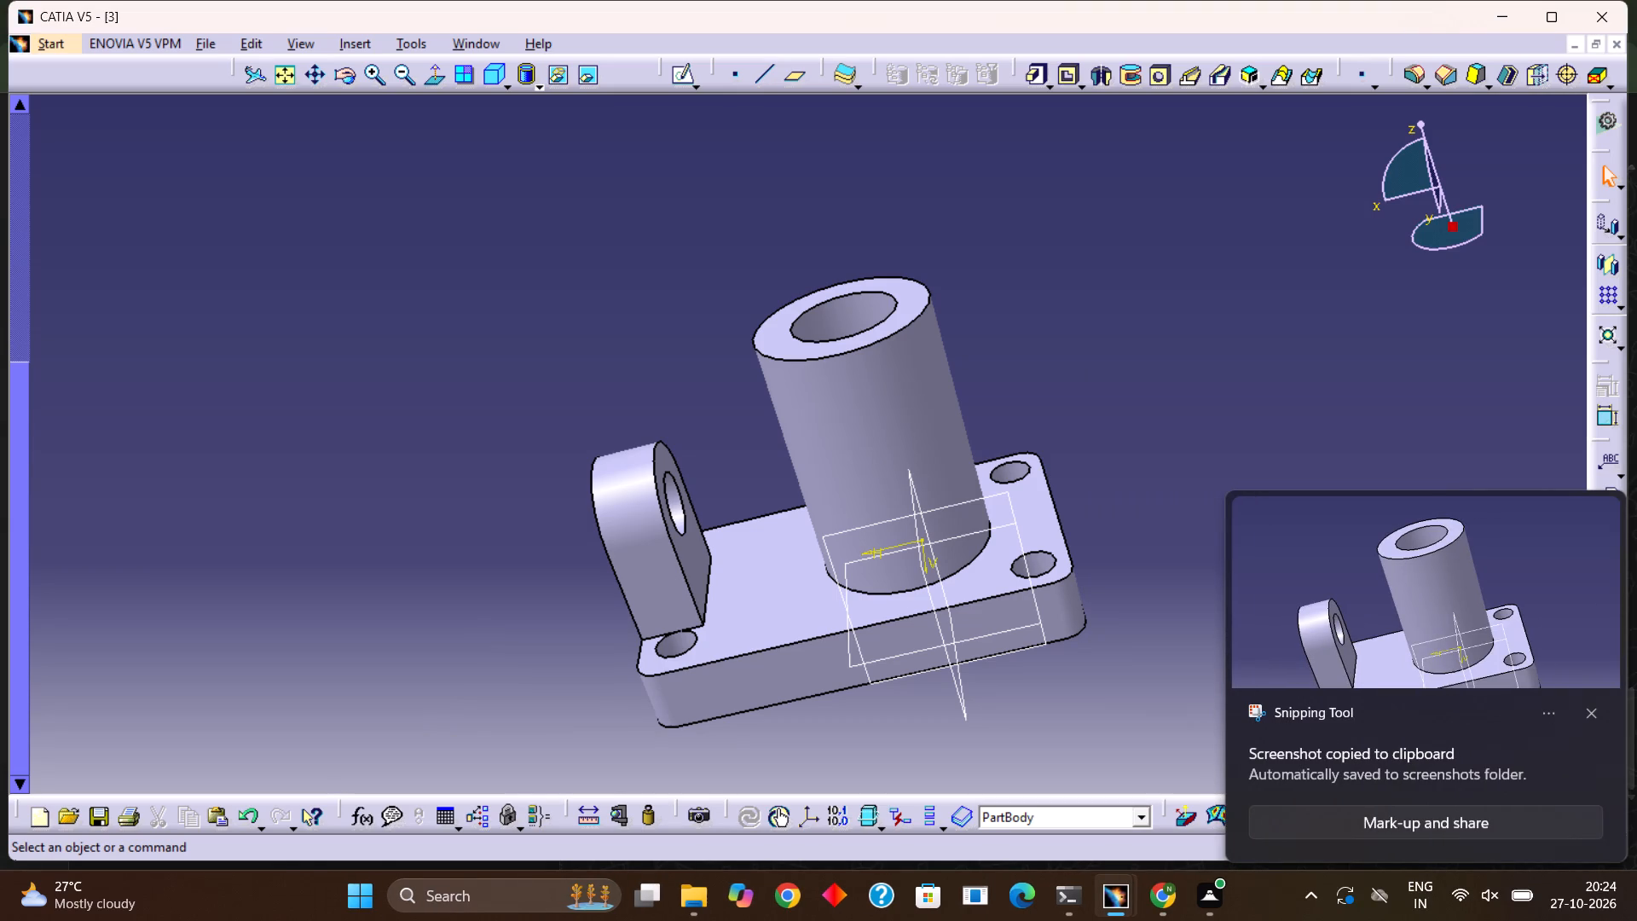
Start saving the part and choose the catia projects folder on the Desktop as its location.
key("ctrl+s")
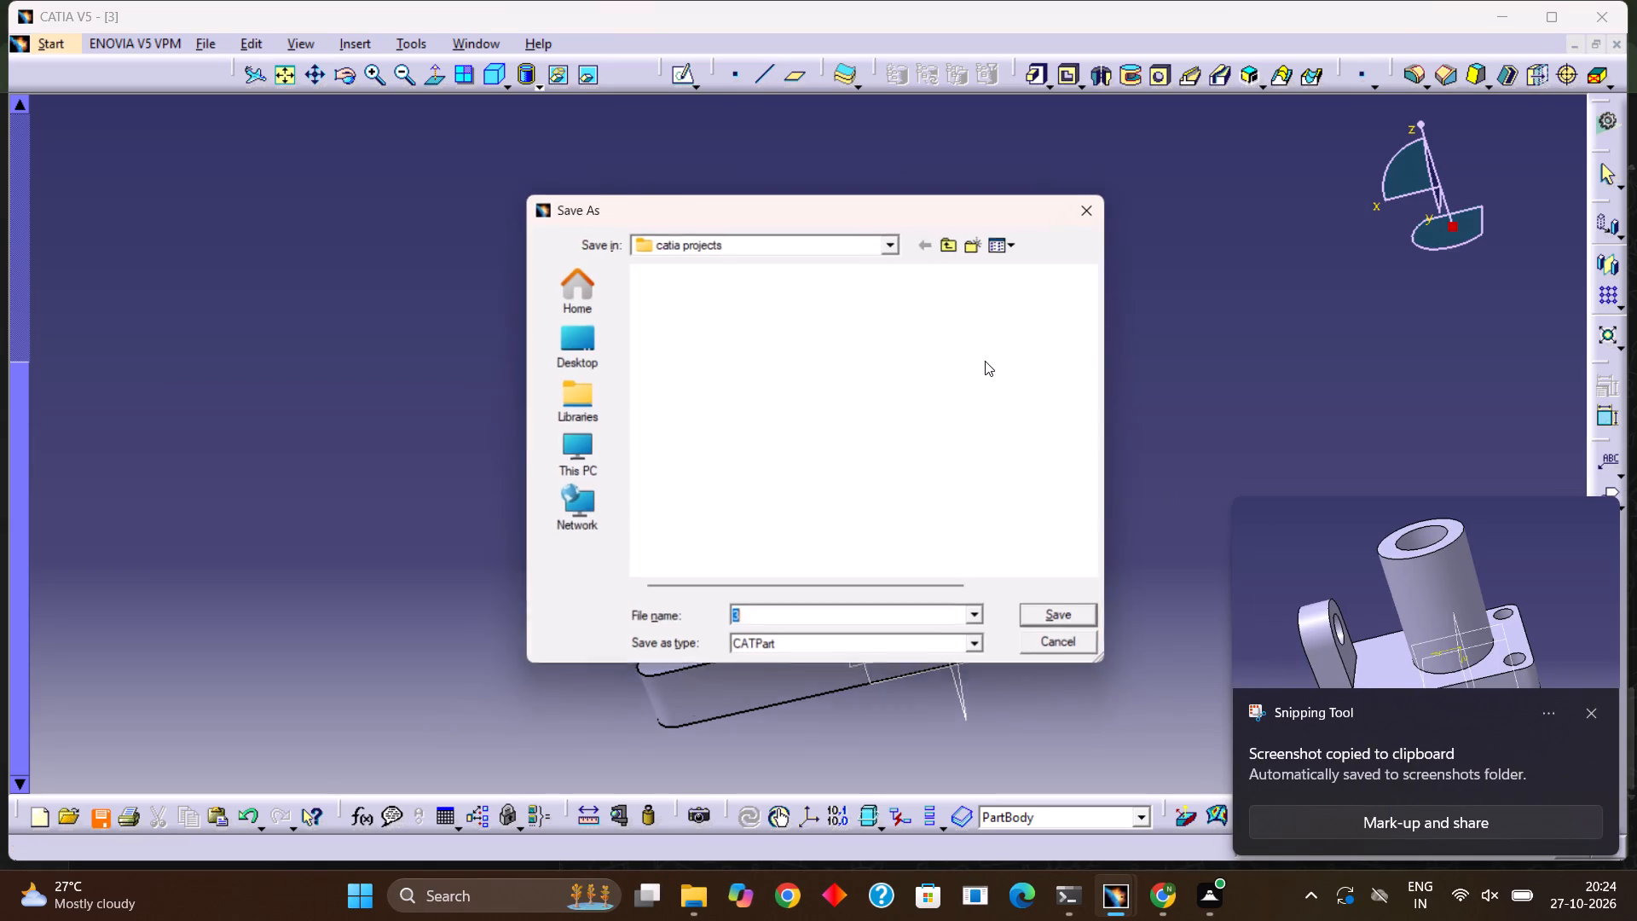
left_click(581, 291)
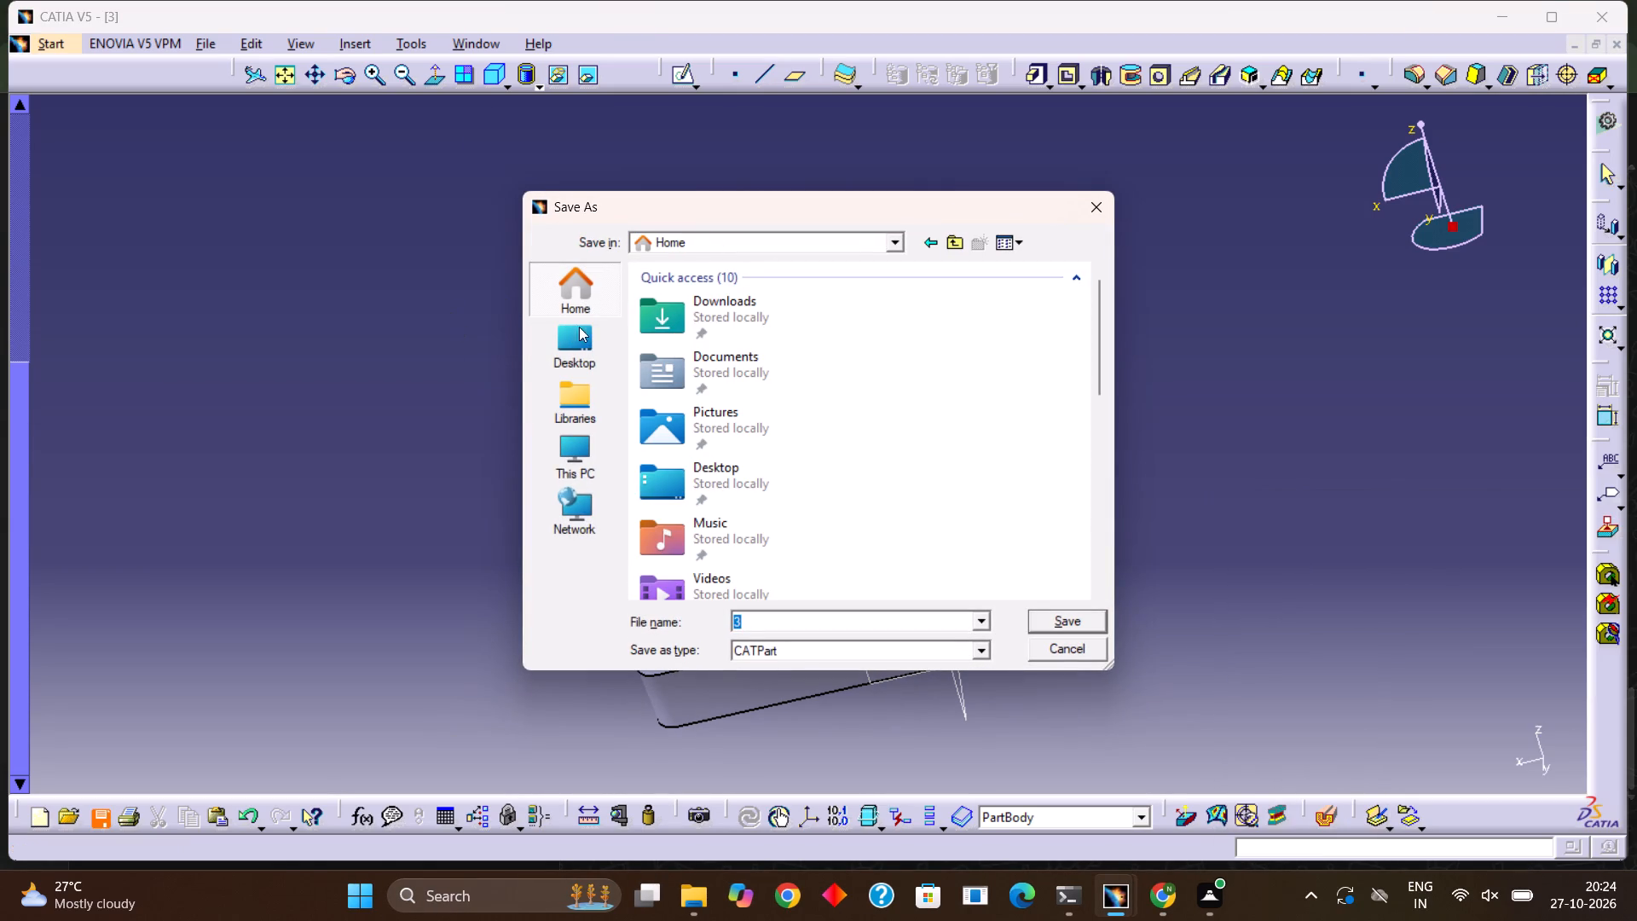
scroll(675, 335, "down", 3)
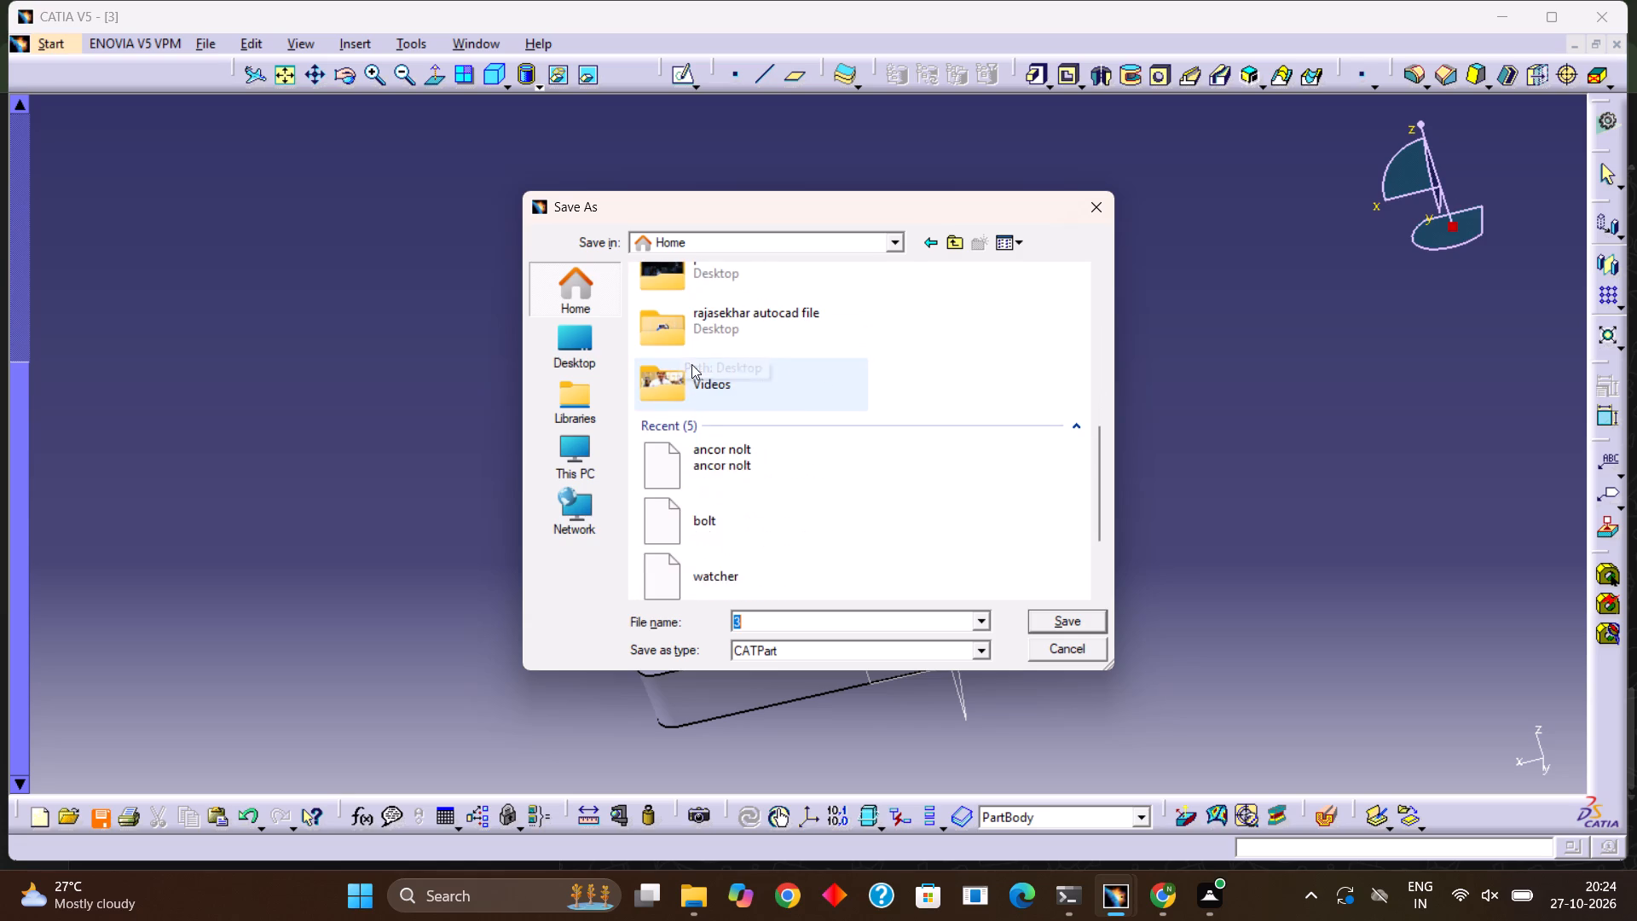
scroll(691, 364, "down", 2)
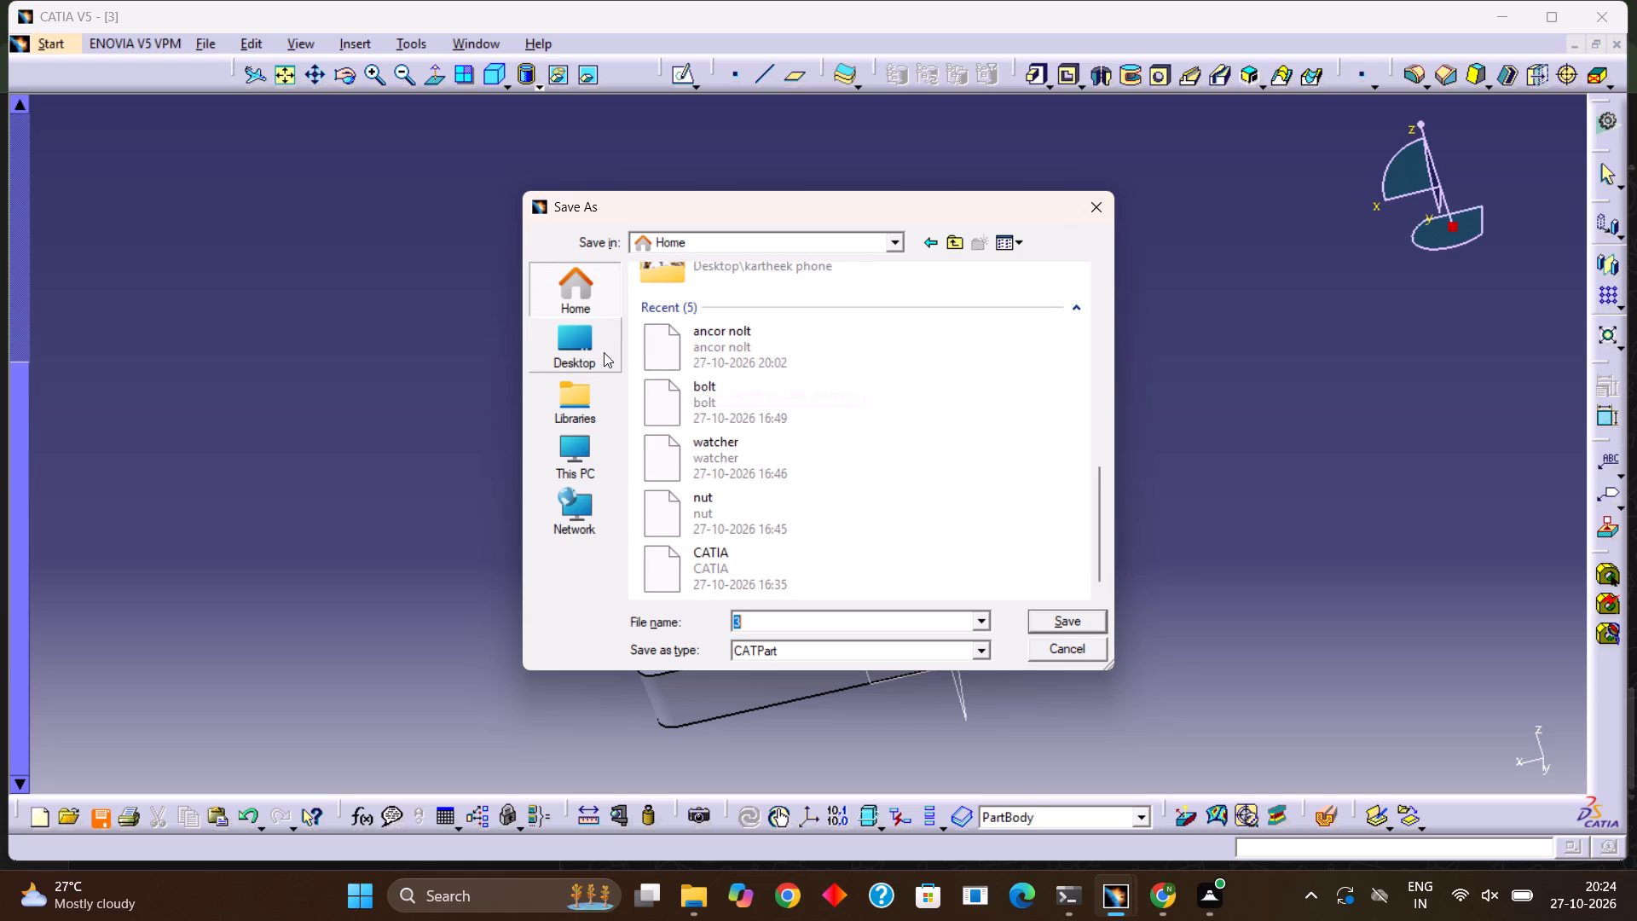
left_click(604, 352)
scroll(809, 411, "down", 2)
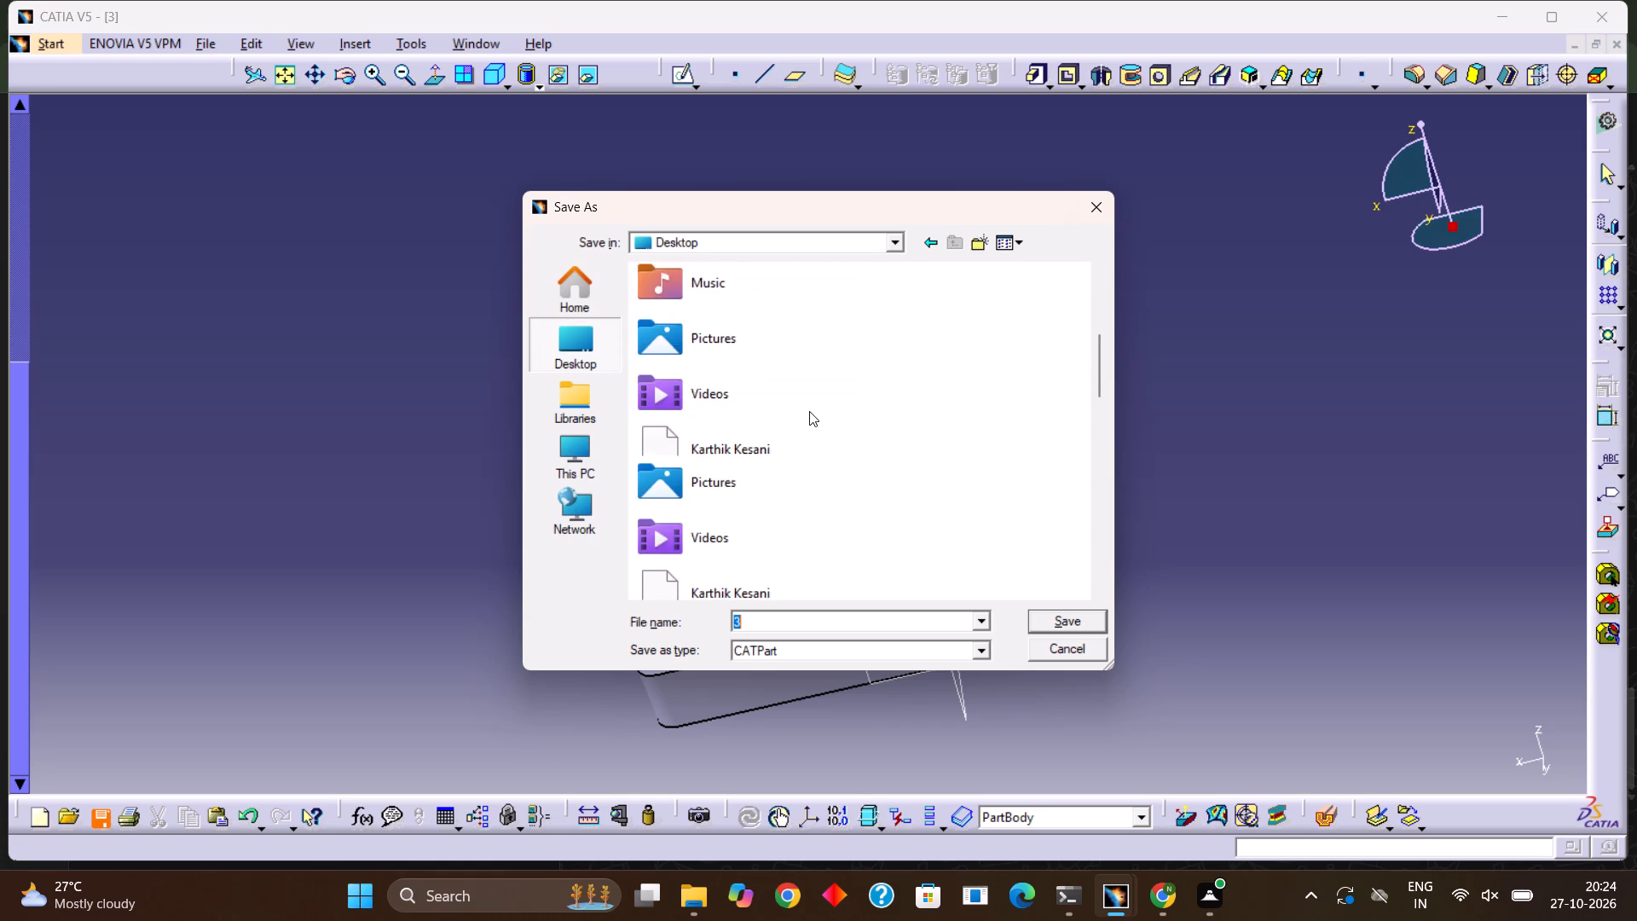
scroll(809, 411, "down", 5)
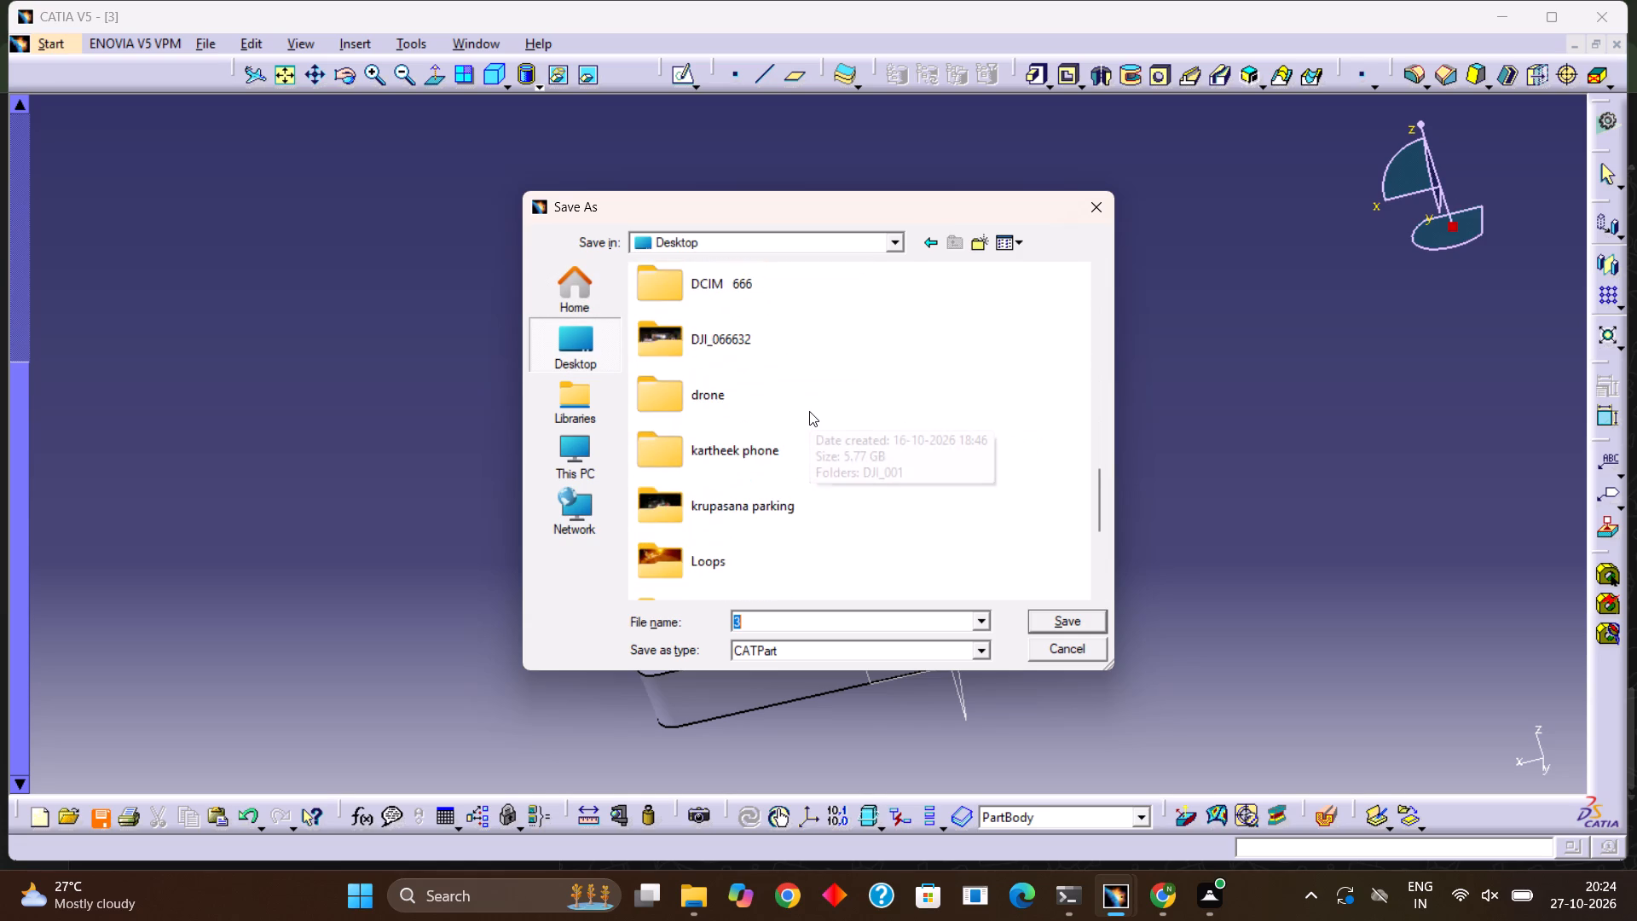
scroll(809, 411, "down", 4)
scroll(750, 494, "down", 1)
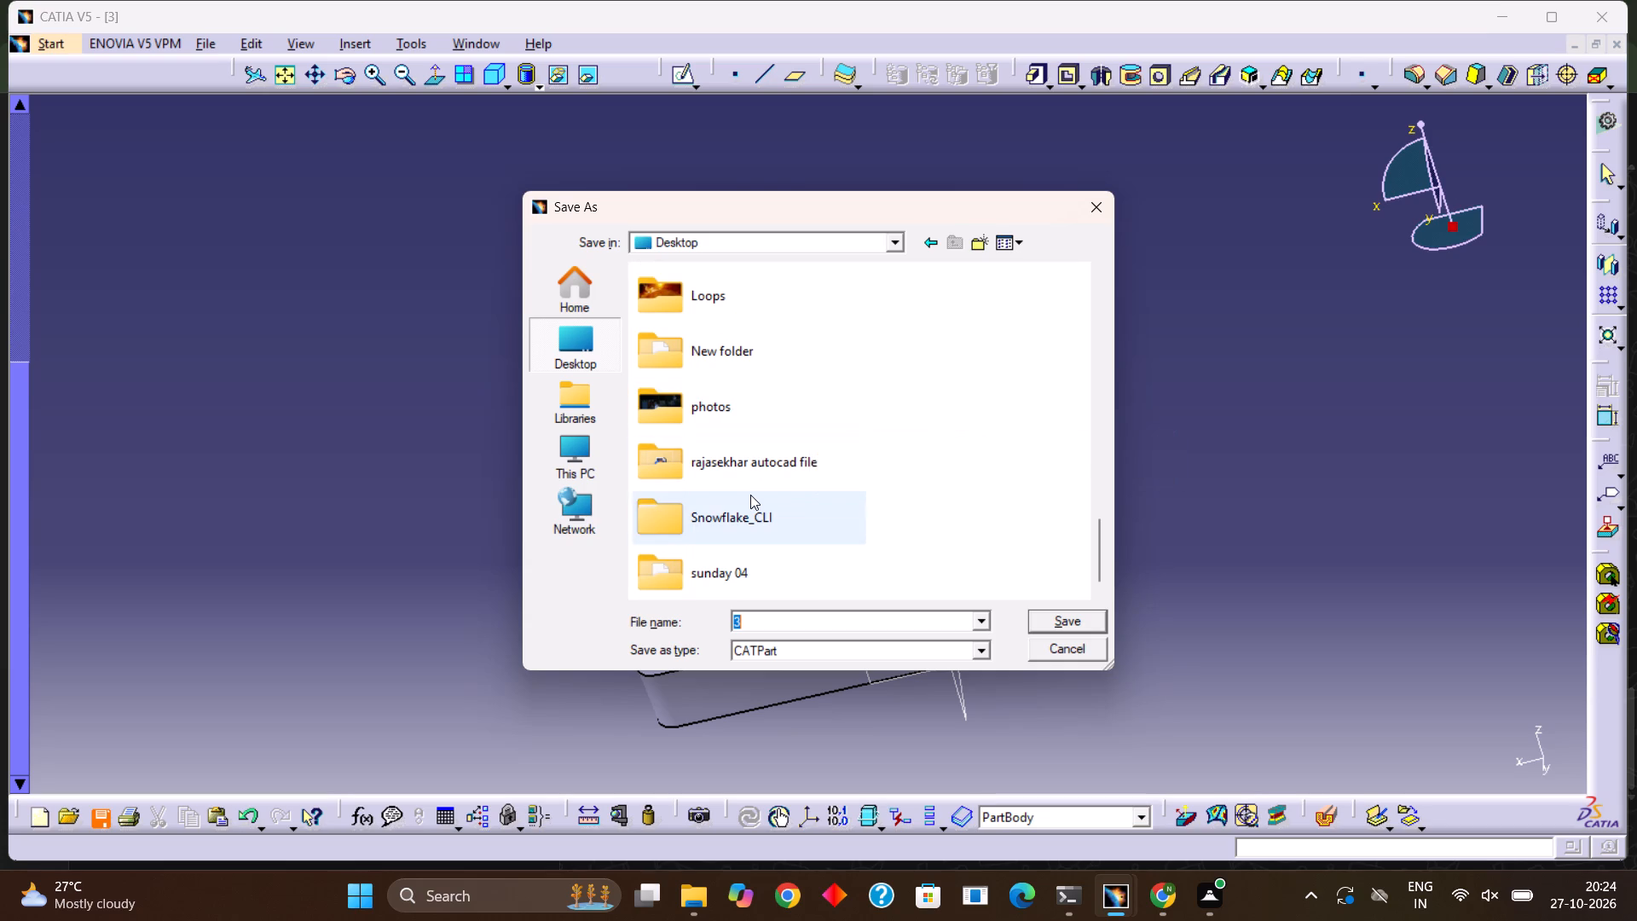
scroll(750, 495, "down", 1)
scroll(750, 495, "up", 5)
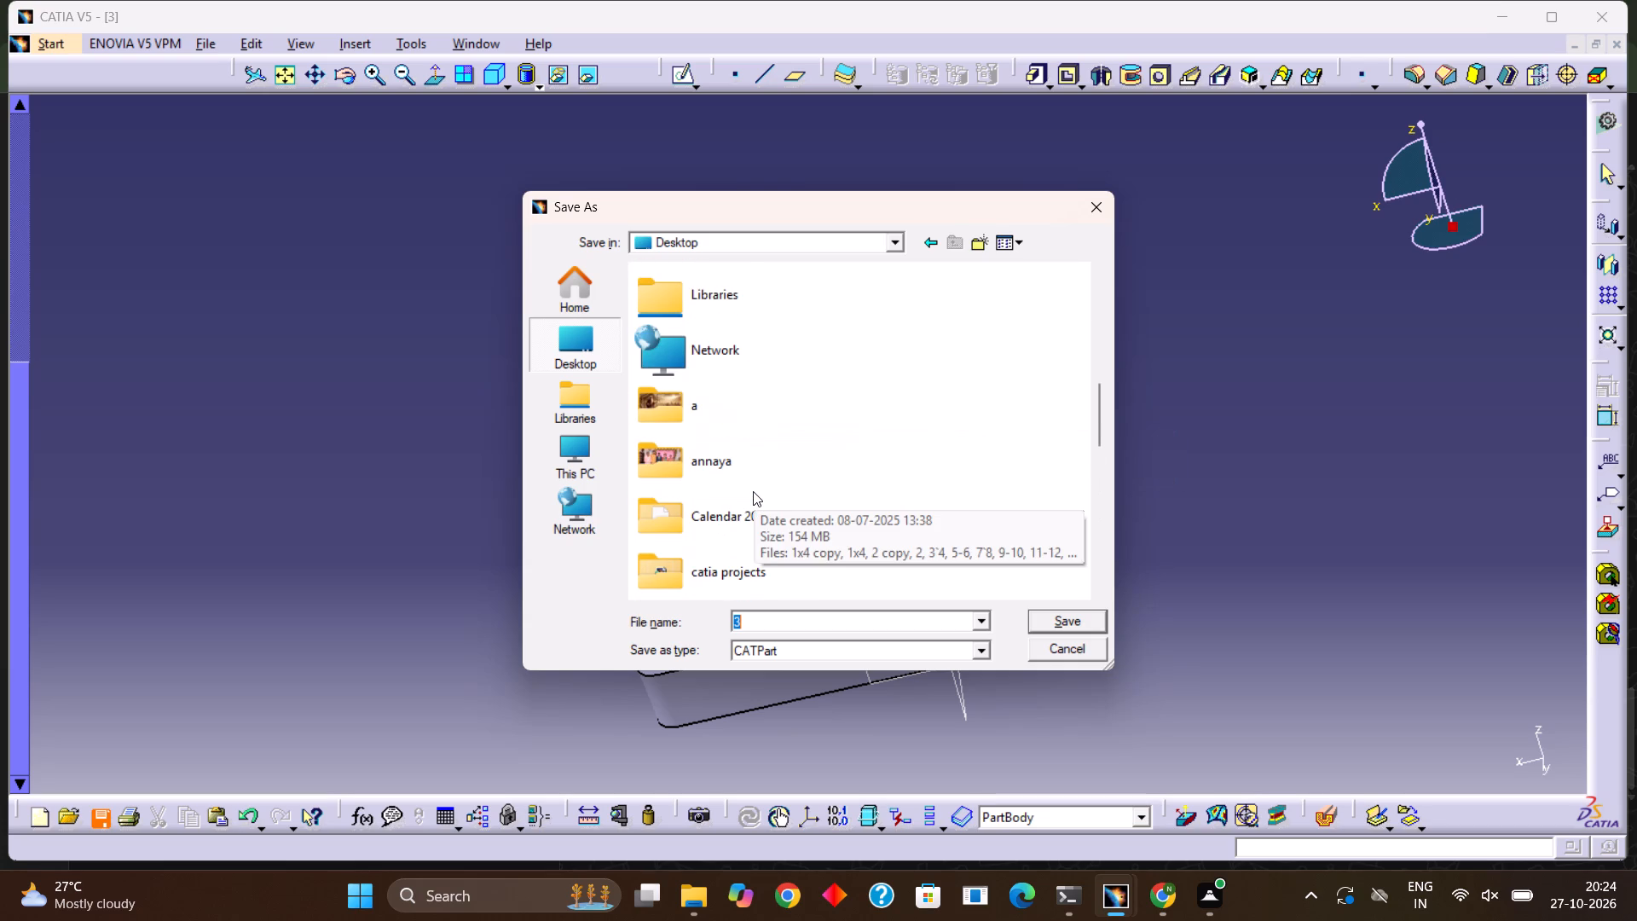
left_click(718, 572)
double_click(719, 570)
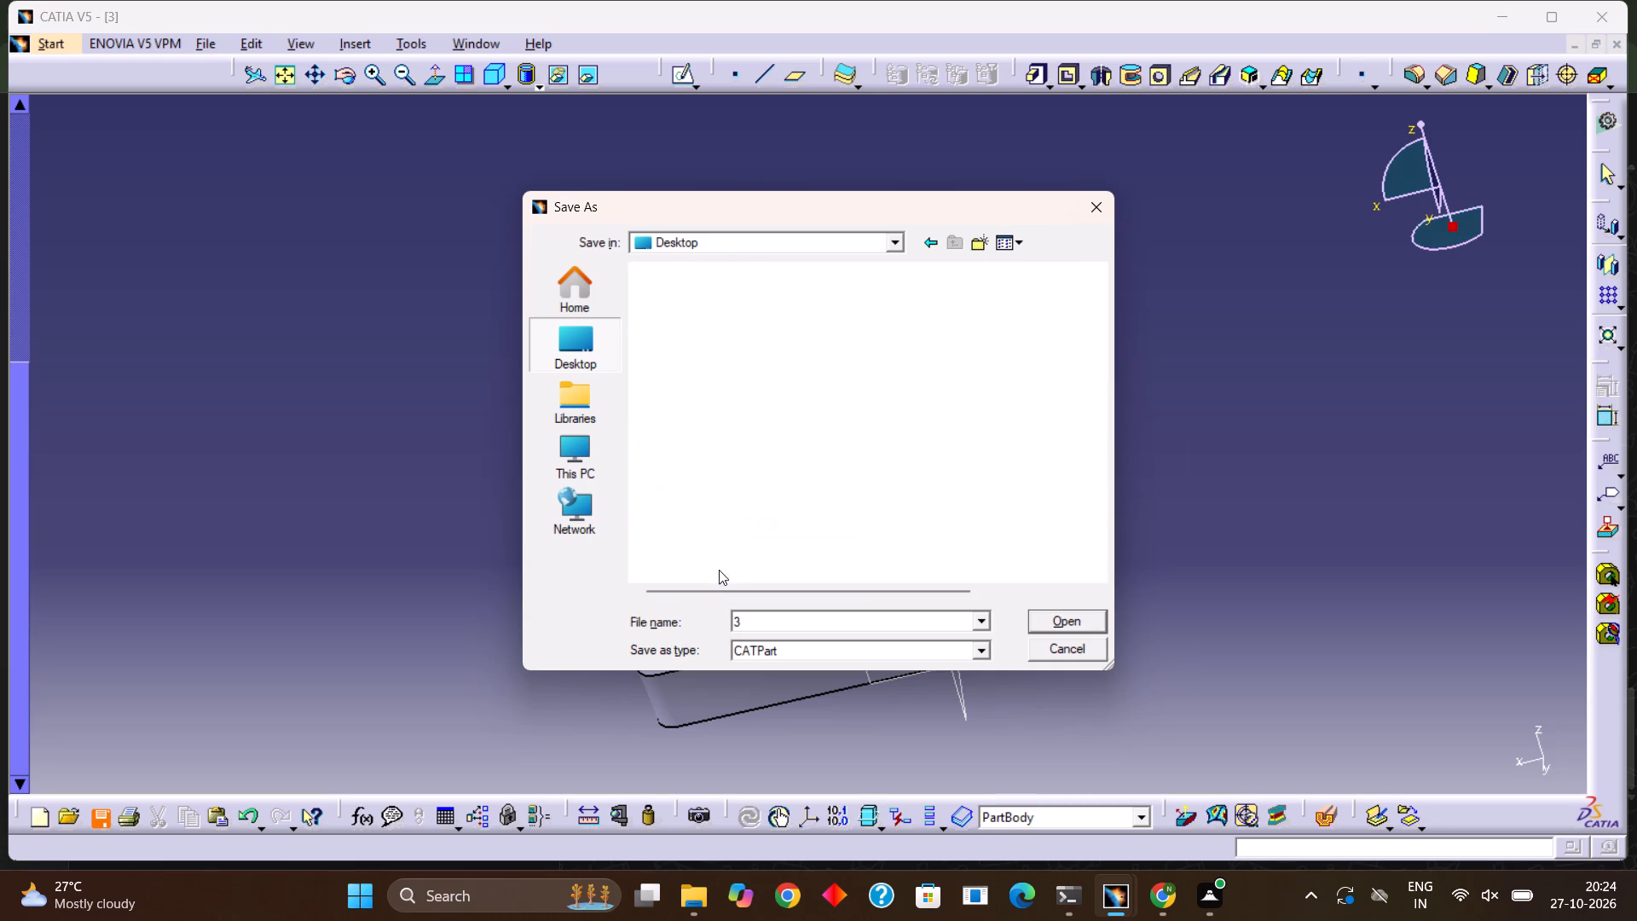
Name the file "catia drawing" and save it as a CATPart in the catia projects folder.
left_click(890, 611)
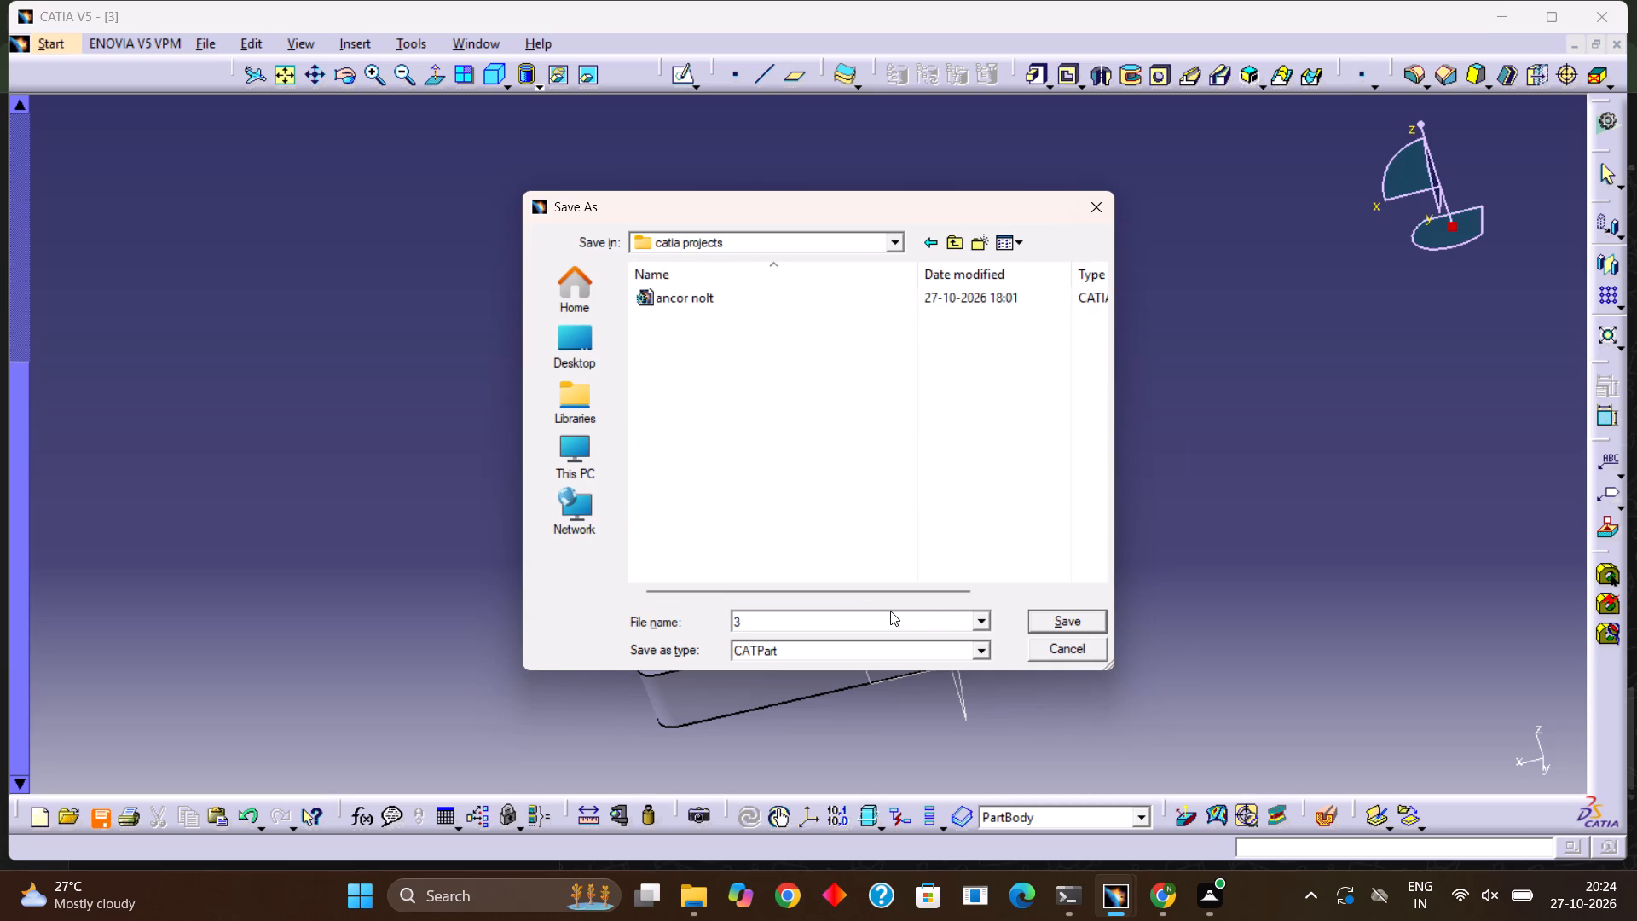
key("BackSpace")
type("ca")
type("tia")
key("space")
type("draw")
type("ing")
left_click(1085, 623)
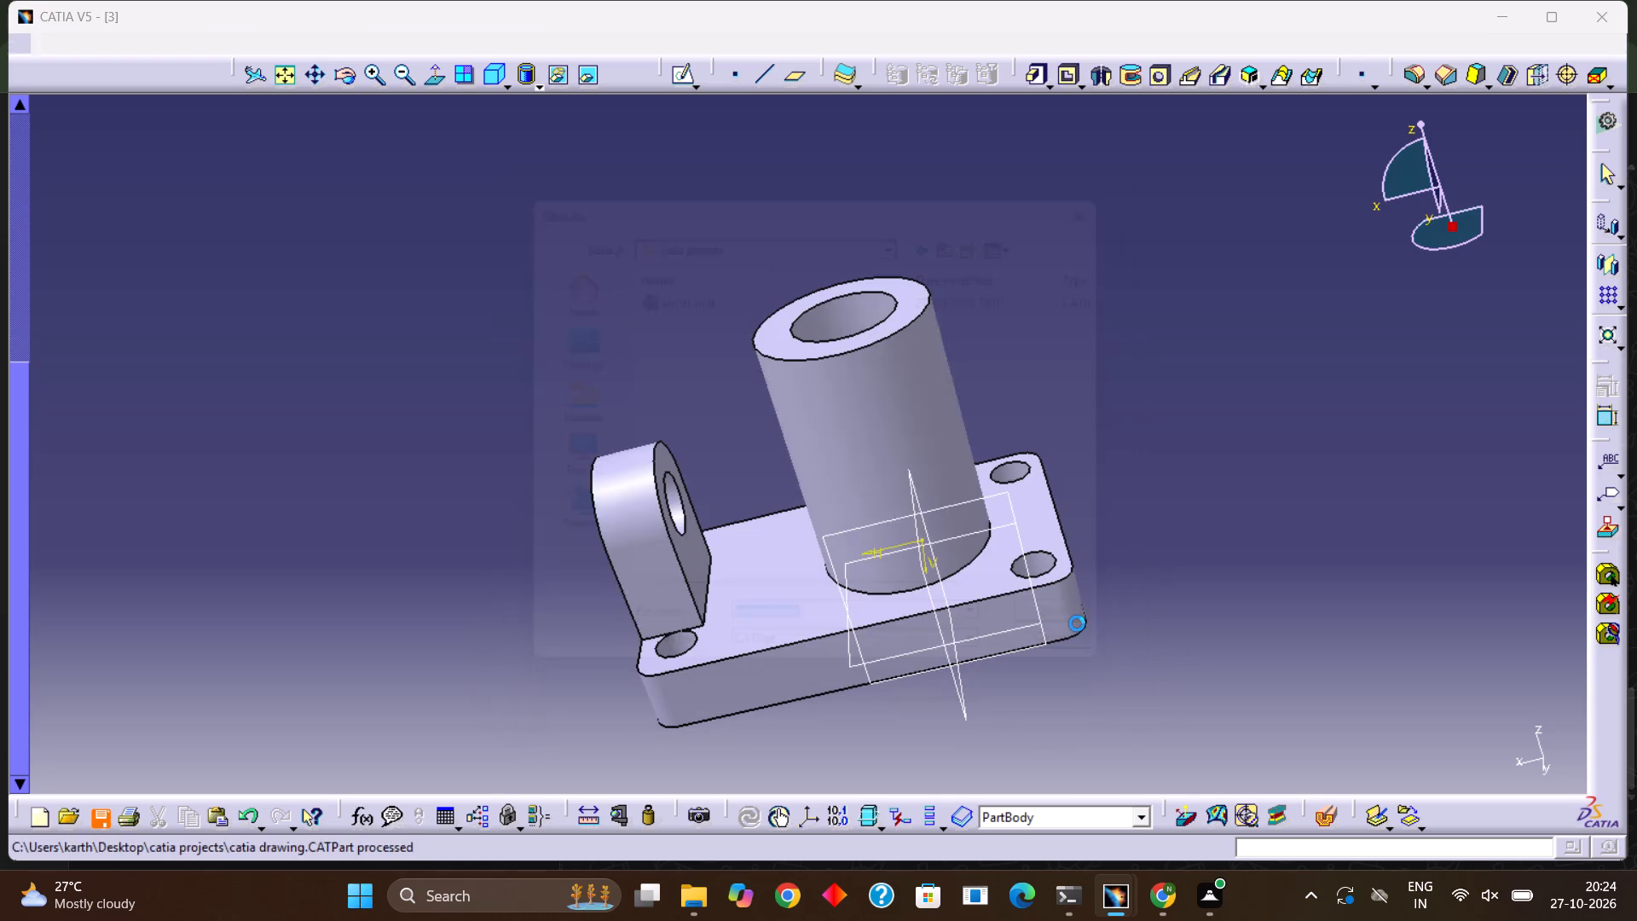
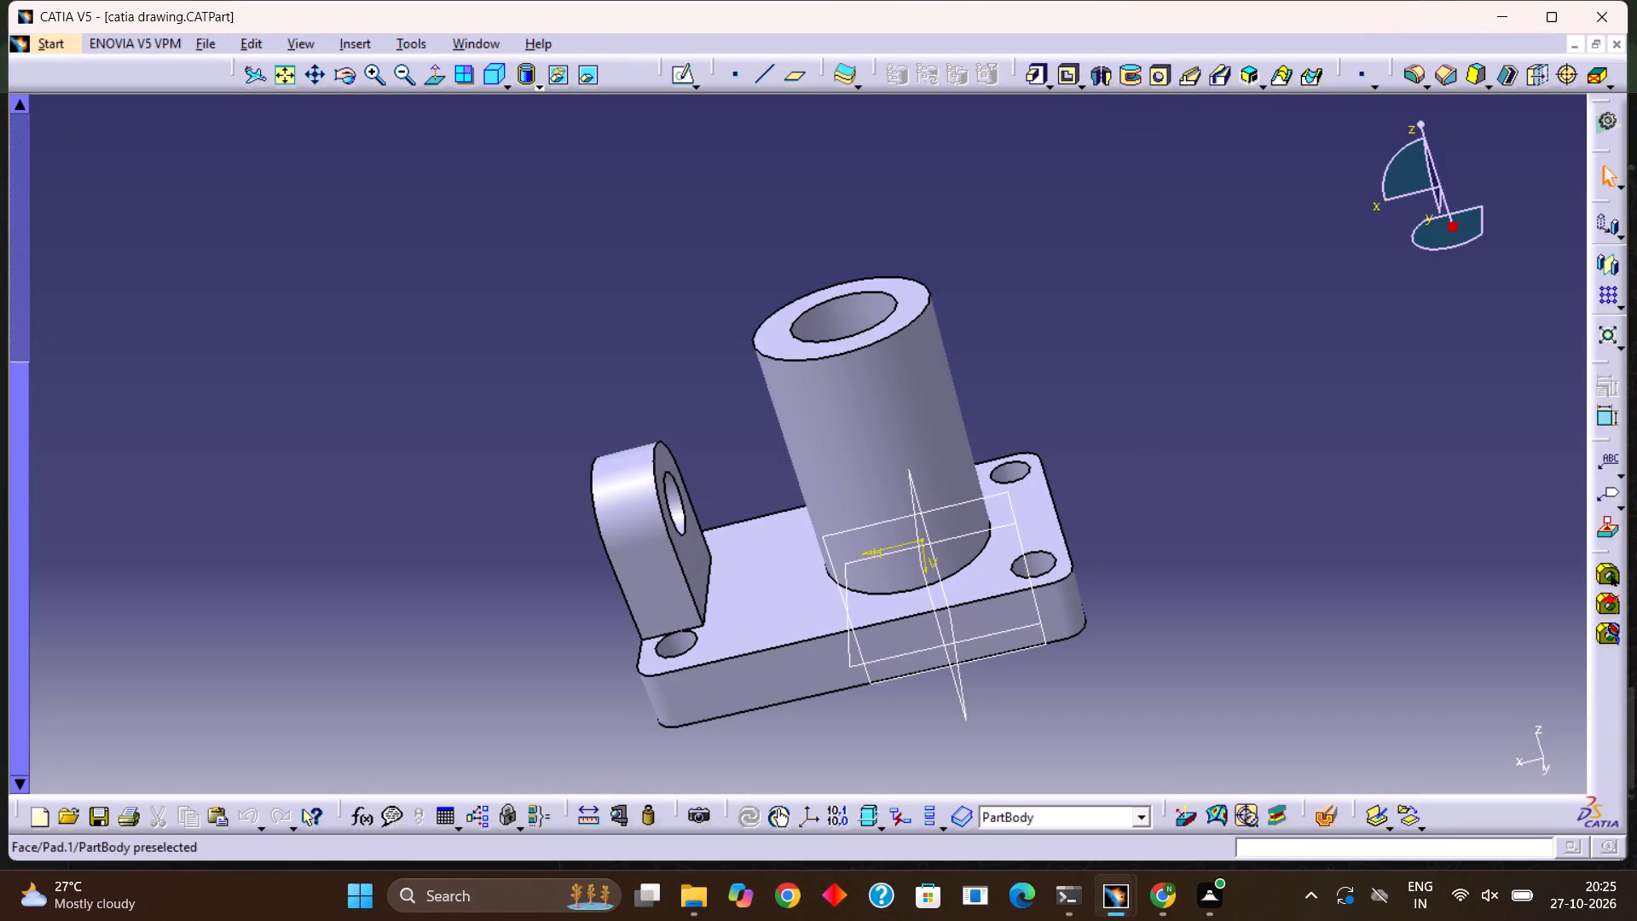
Chamfer the outer top edge of the hollow cylinder with a 1 mm length at 45 degrees.
middle_click_drag(911, 637, 928, 609)
left_click_drag(1078, 628, 928, 609, "ctrl")
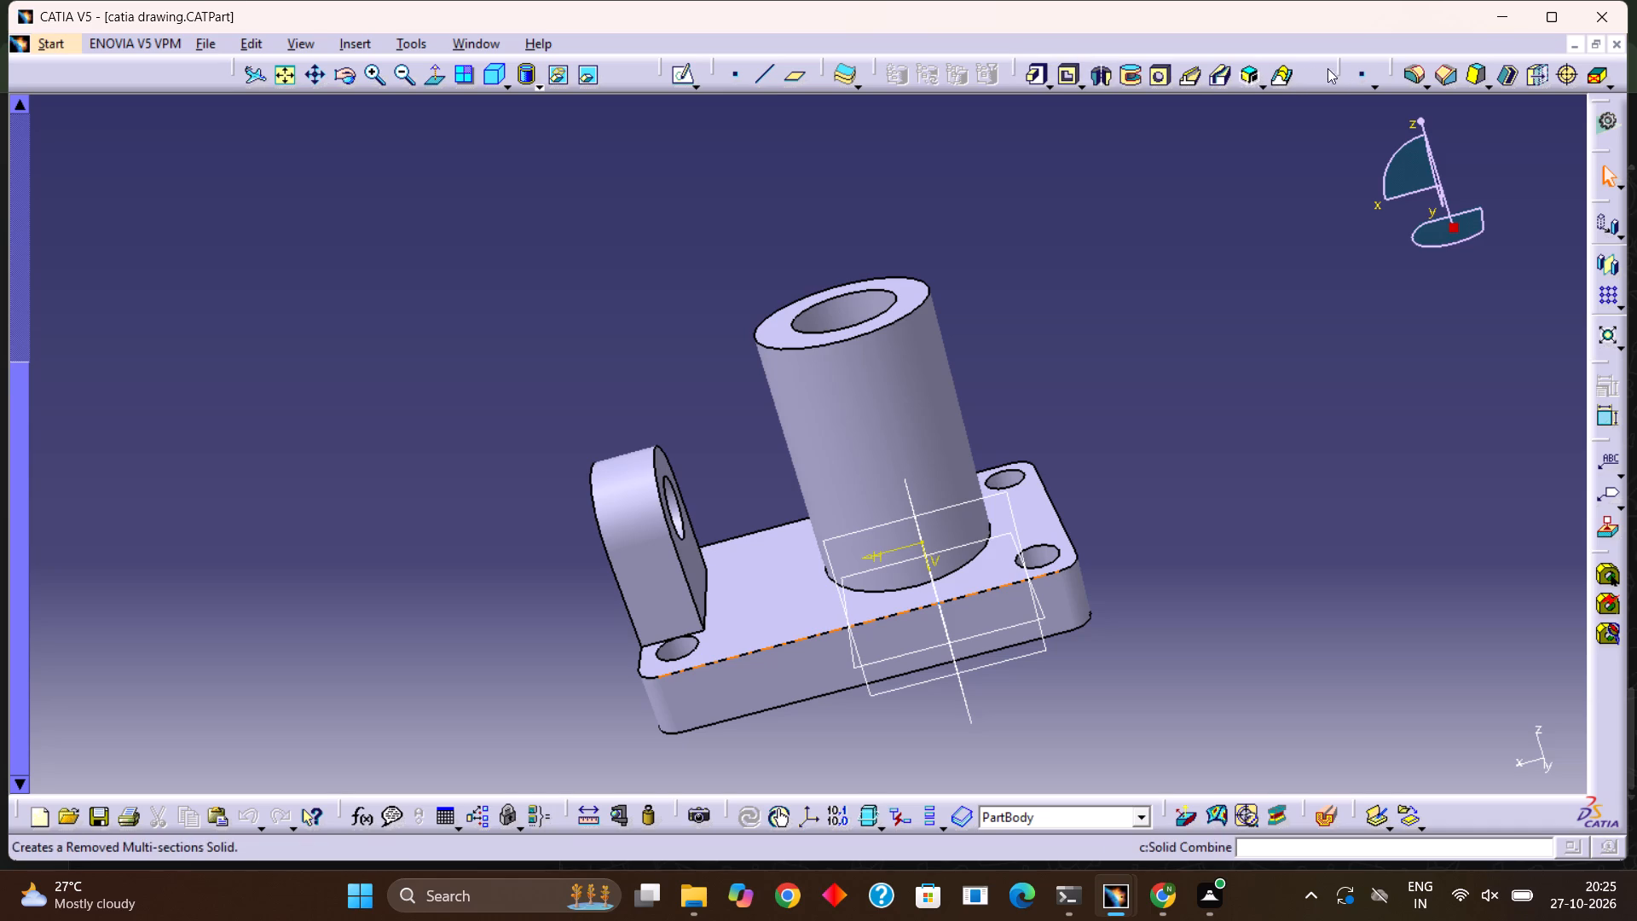
left_click(1443, 69)
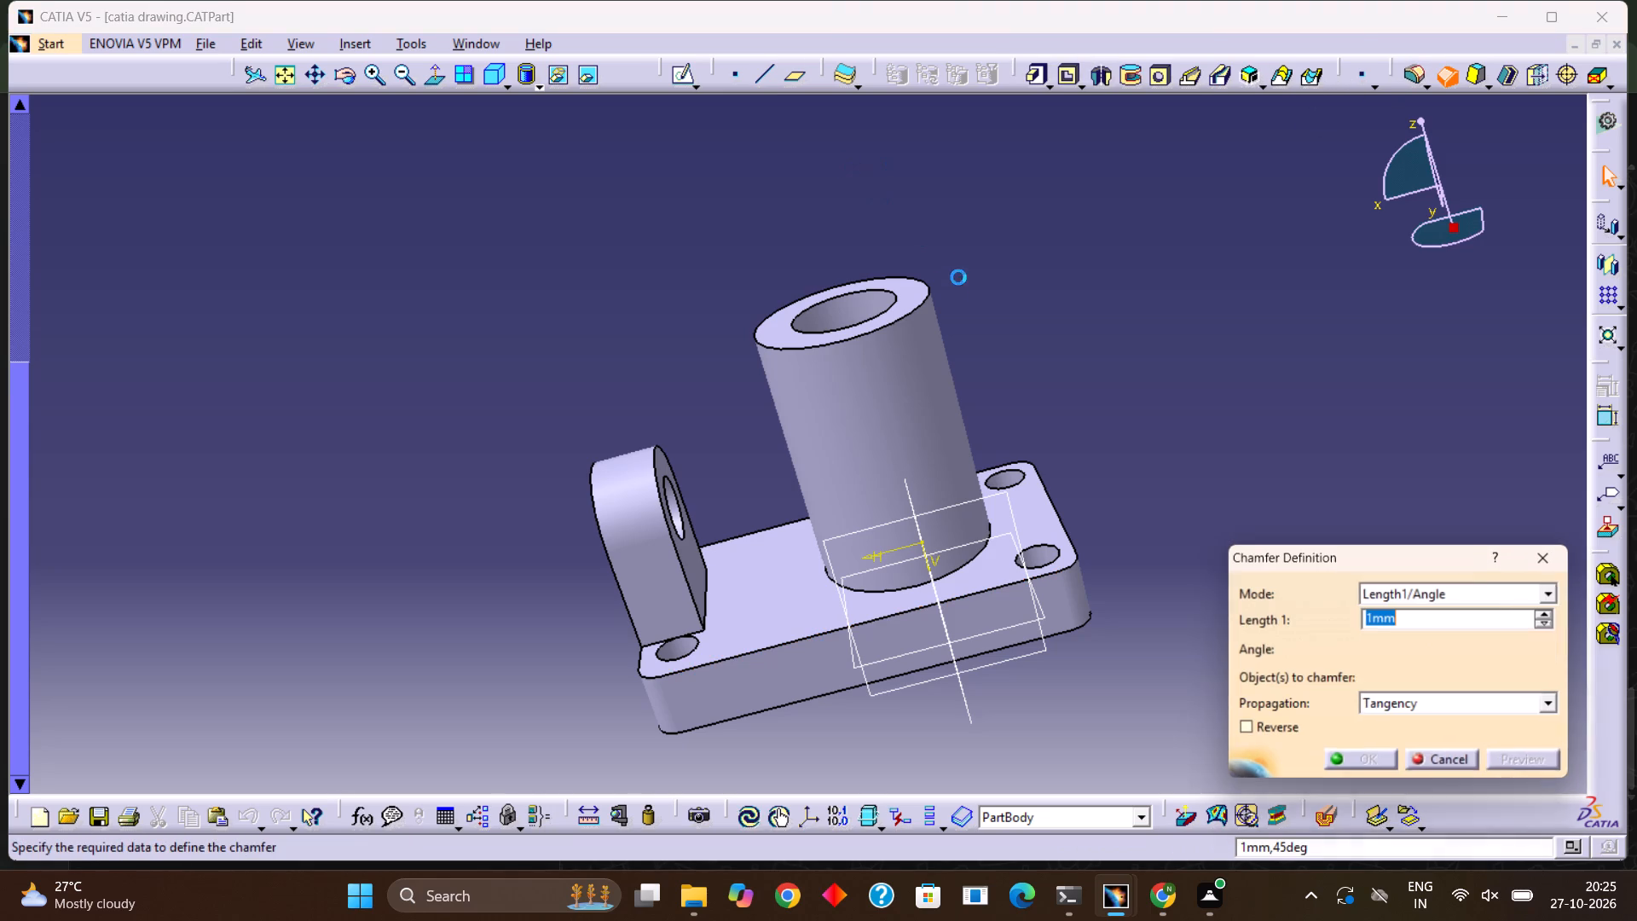
left_click(916, 305)
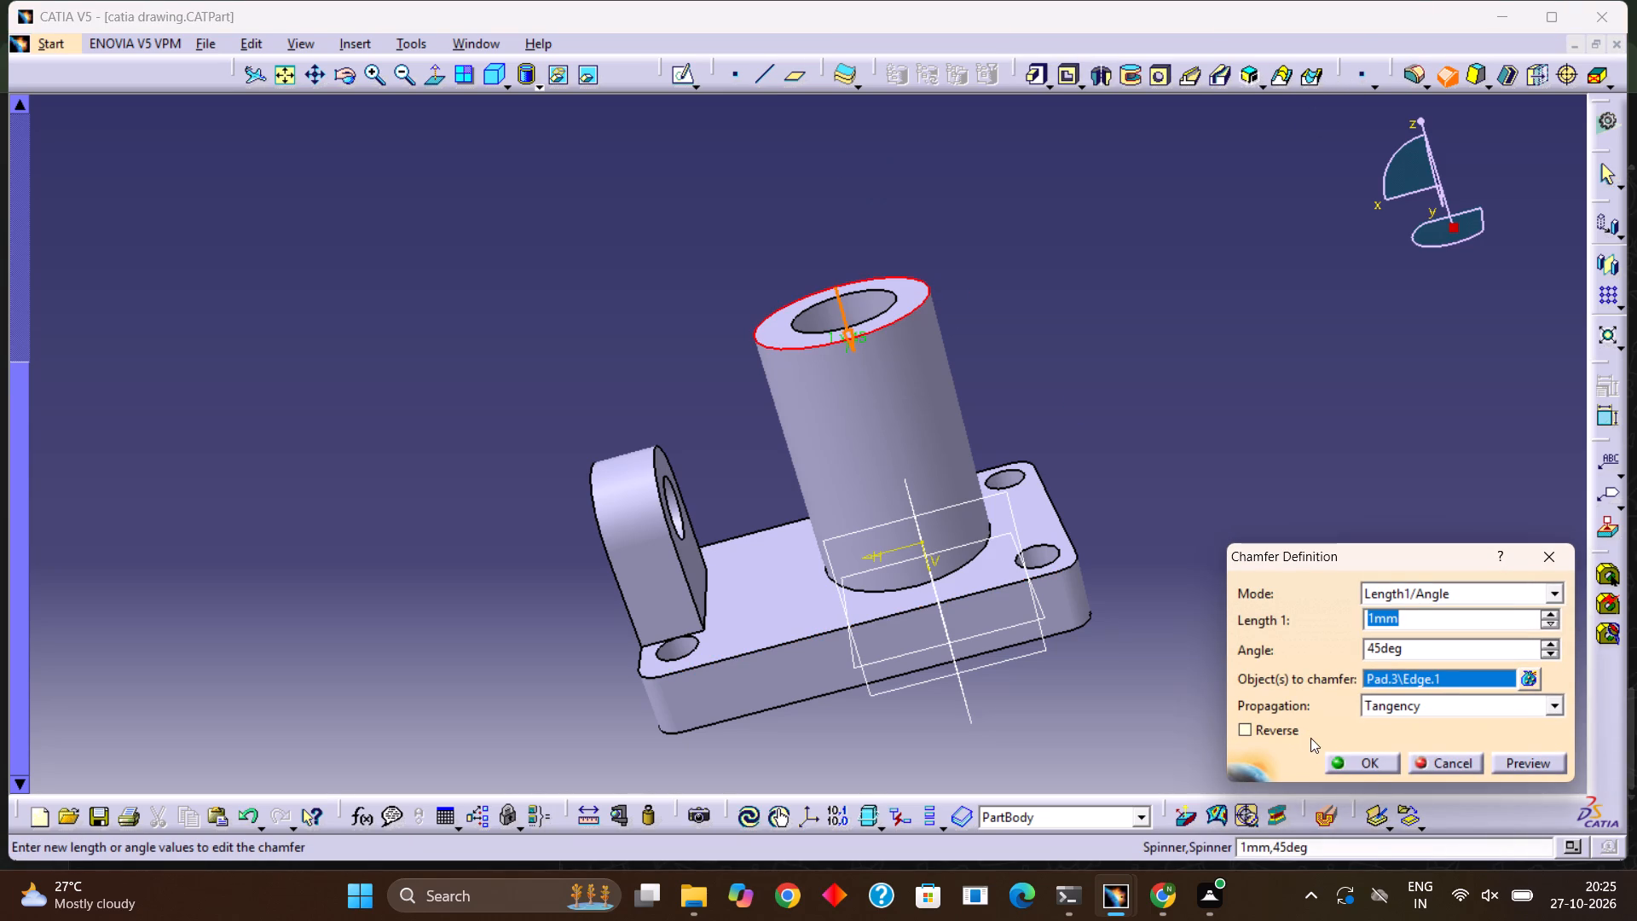
left_click(1374, 763)
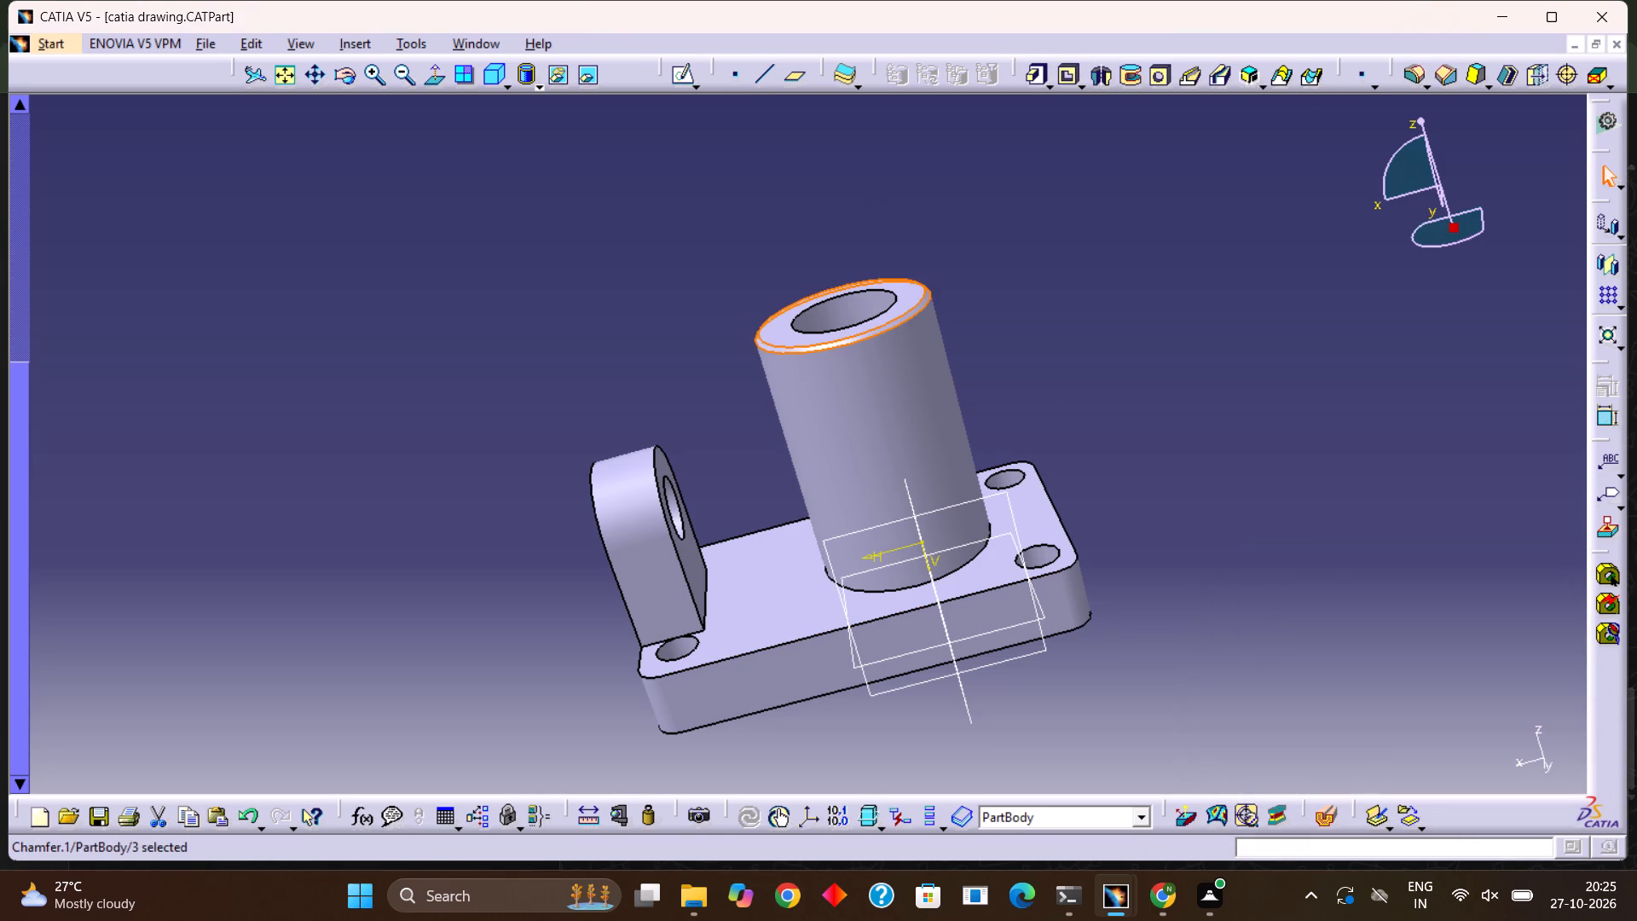
left_click(1222, 507)
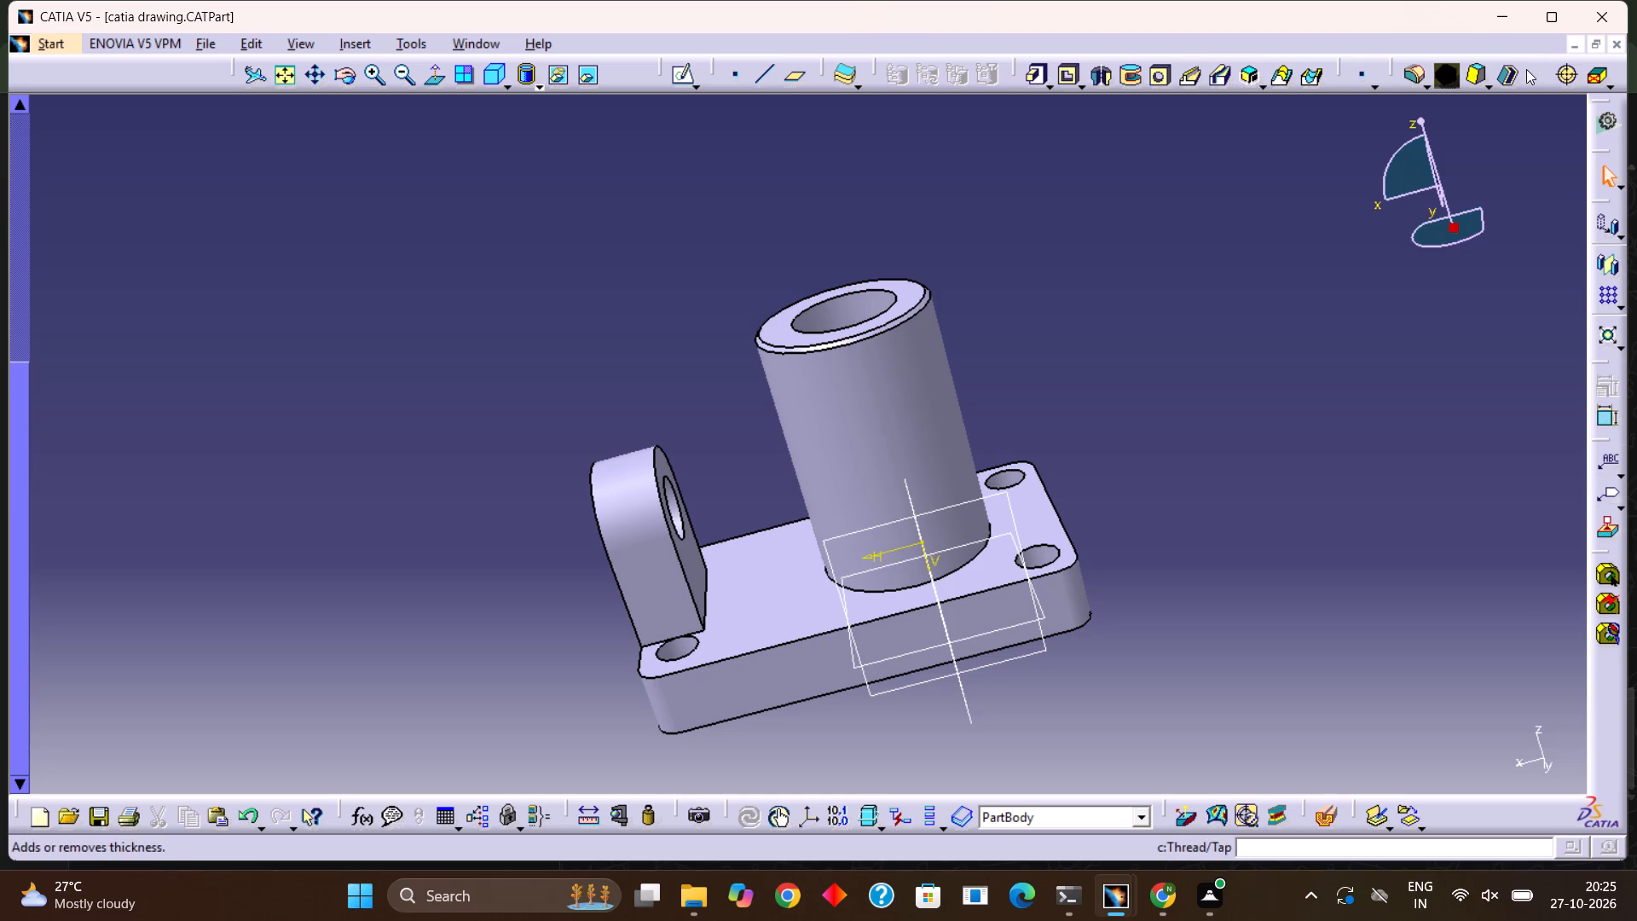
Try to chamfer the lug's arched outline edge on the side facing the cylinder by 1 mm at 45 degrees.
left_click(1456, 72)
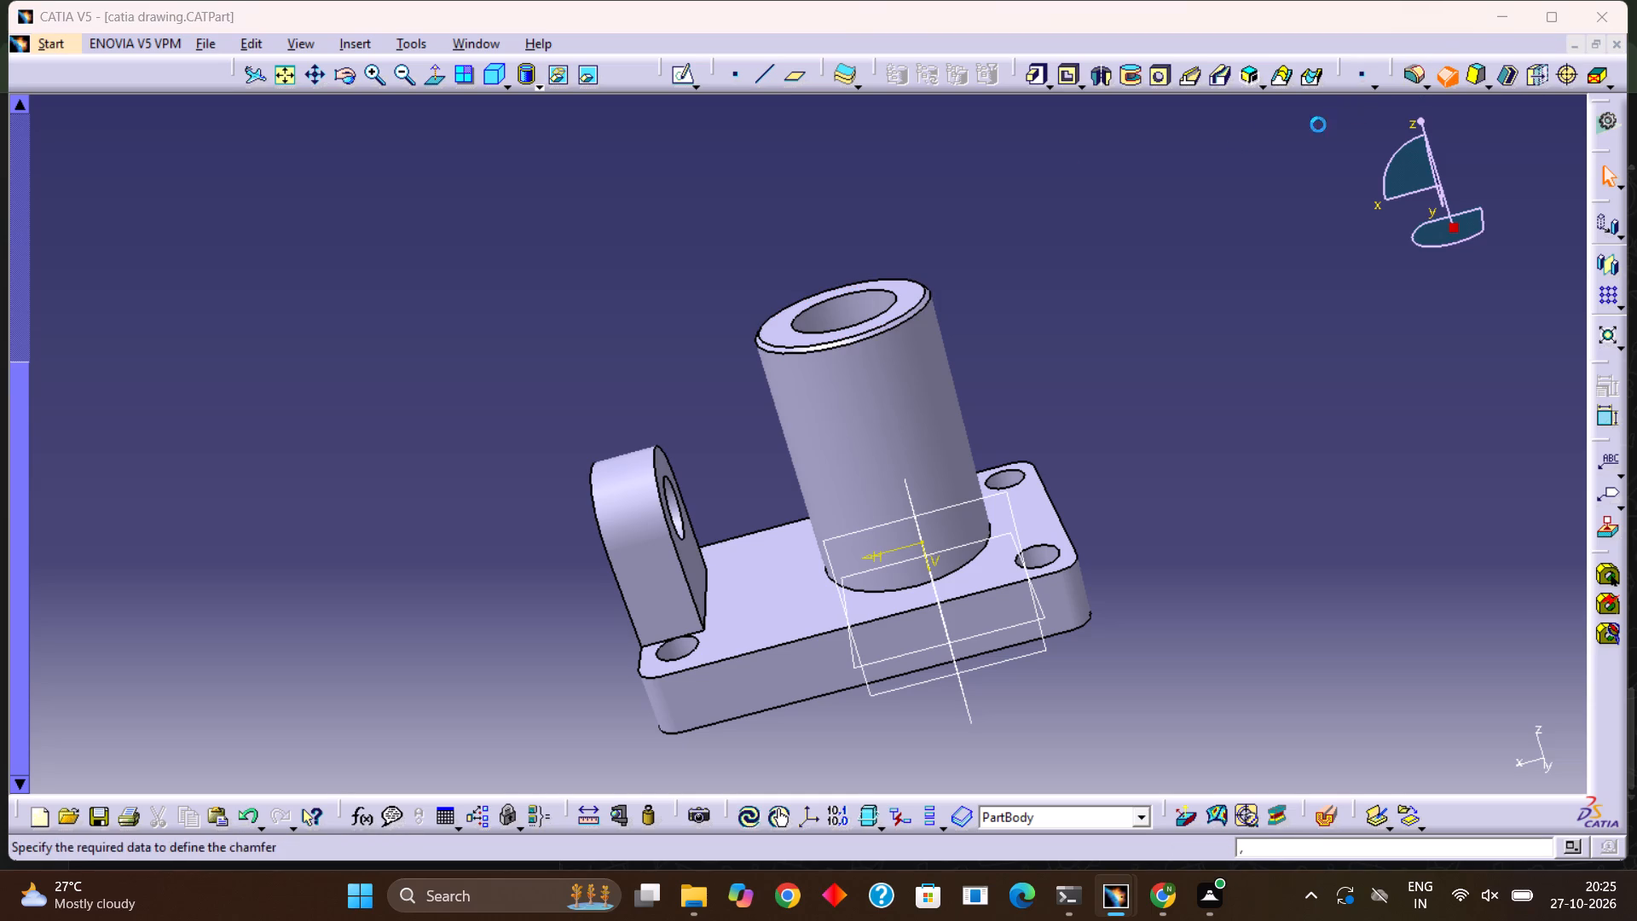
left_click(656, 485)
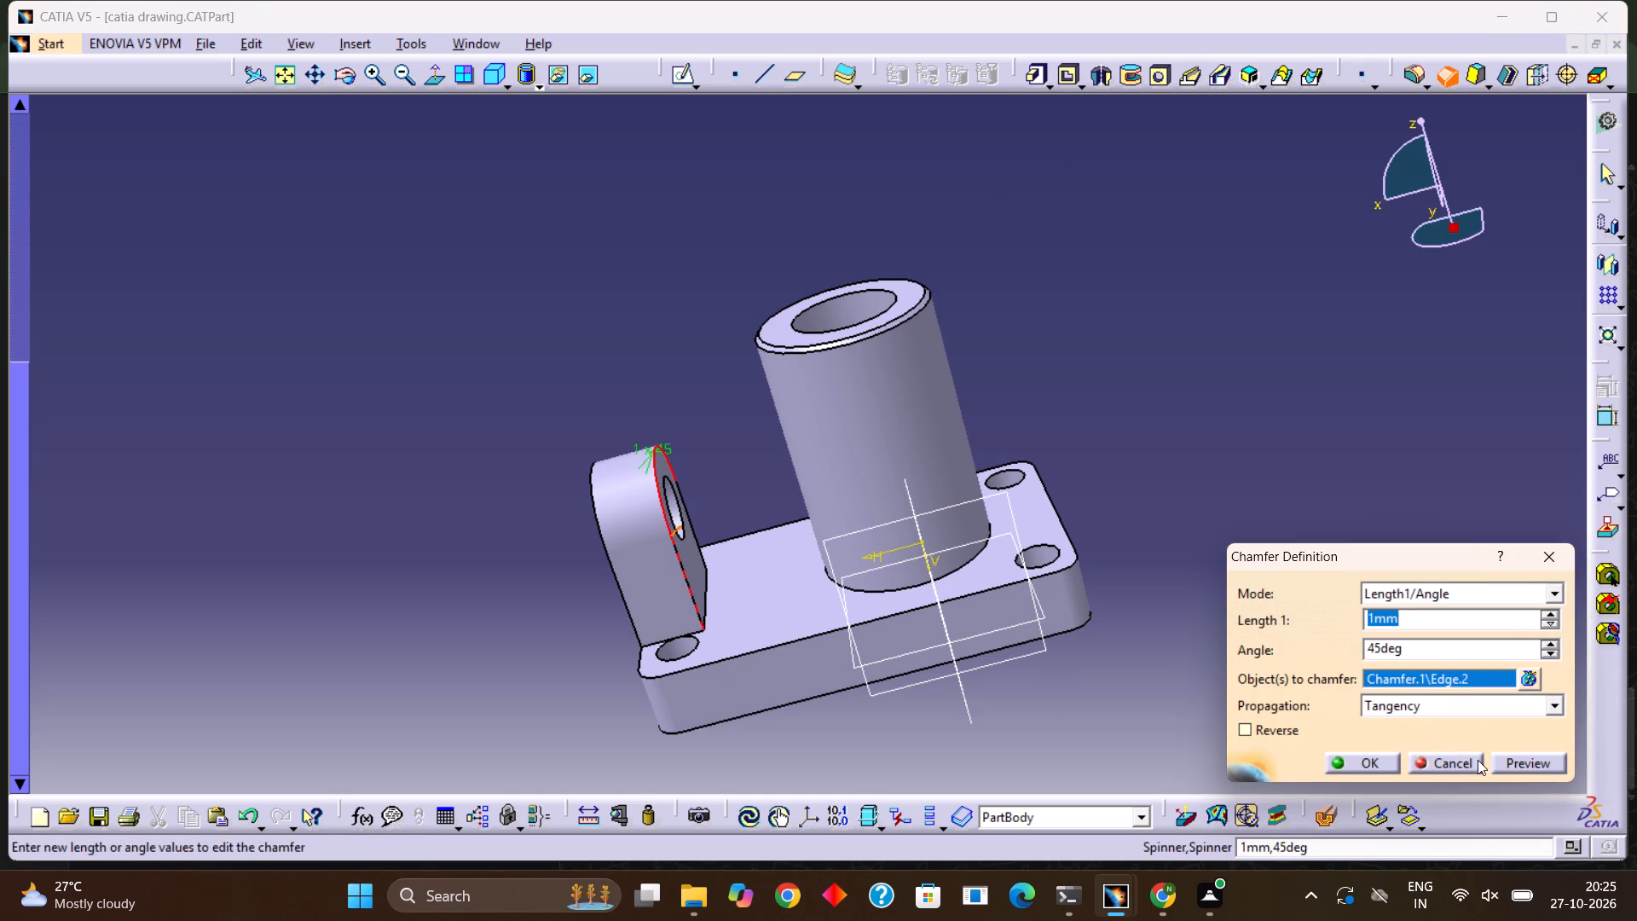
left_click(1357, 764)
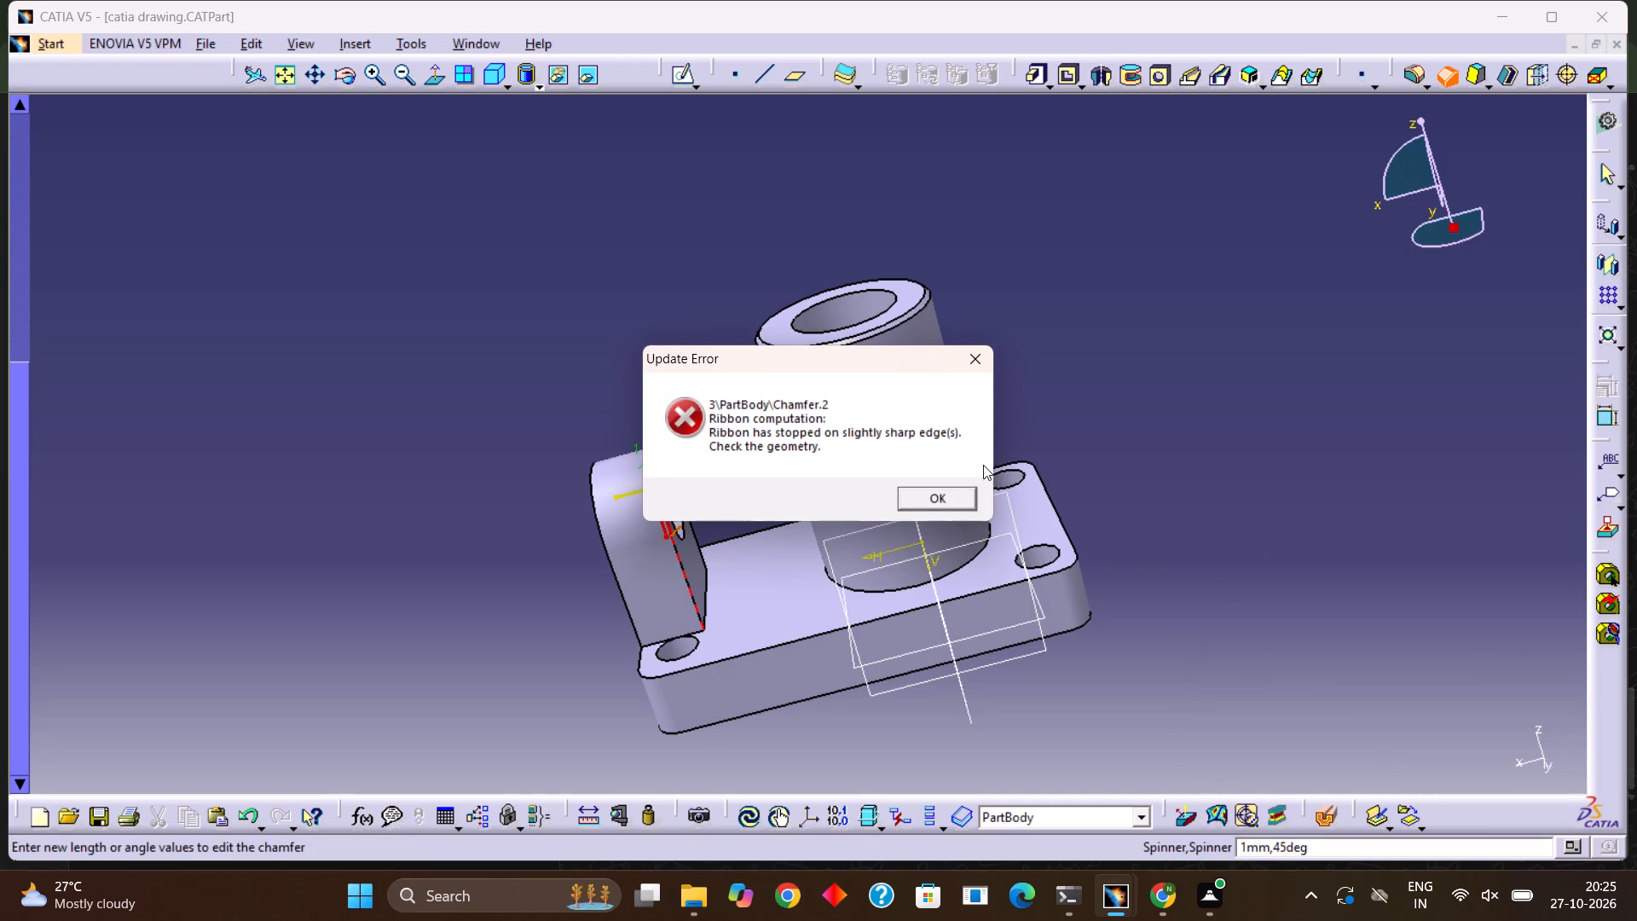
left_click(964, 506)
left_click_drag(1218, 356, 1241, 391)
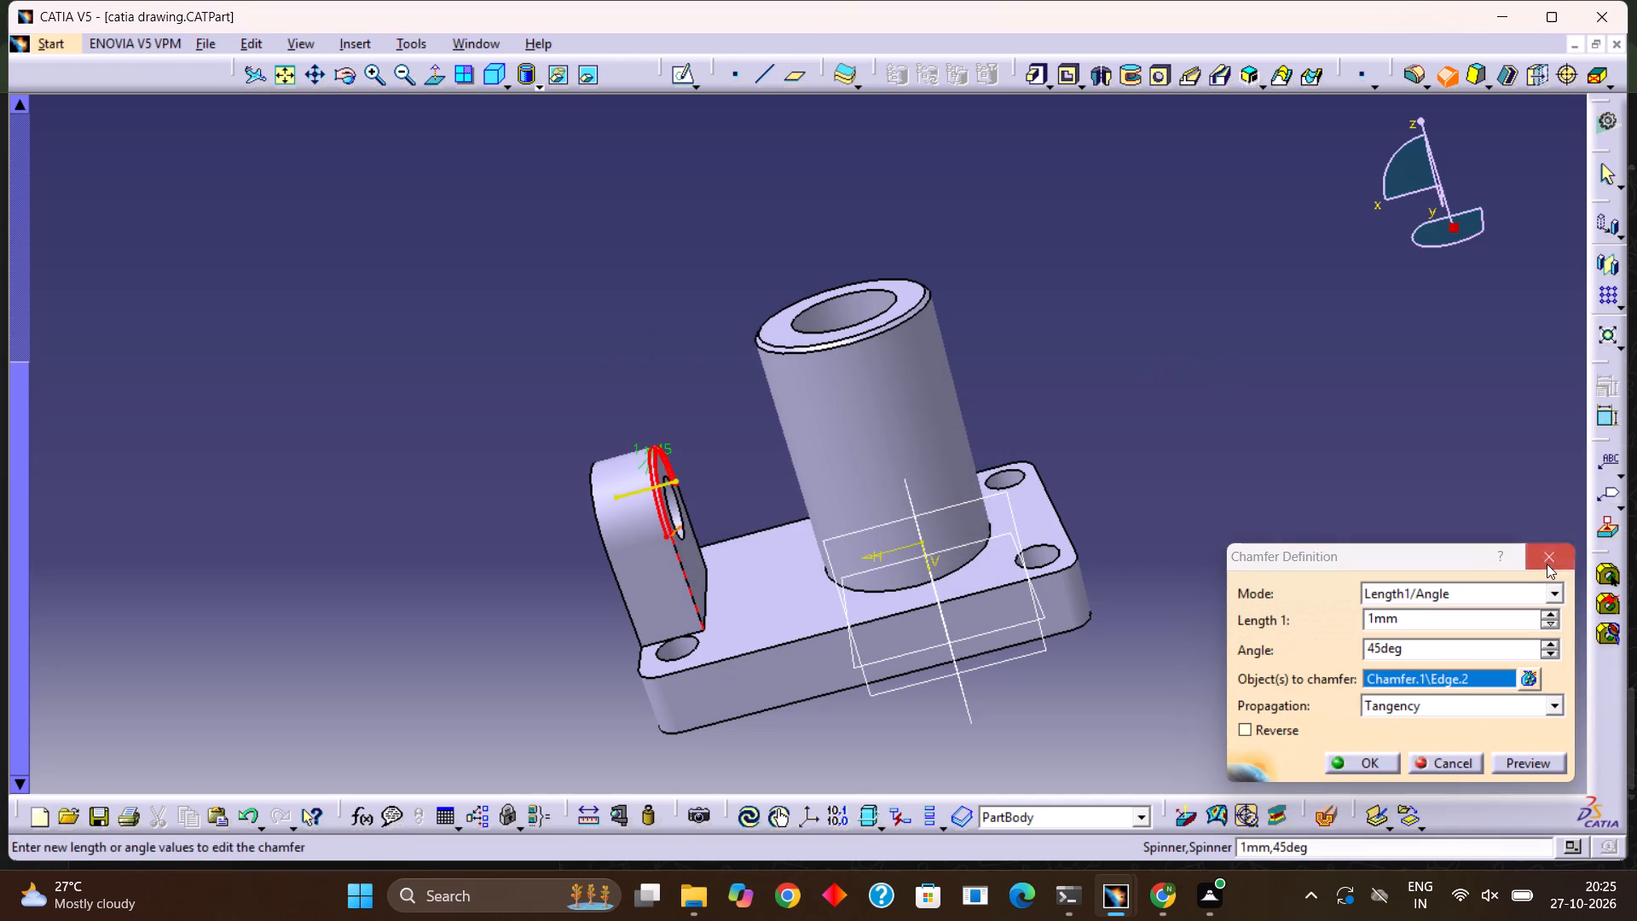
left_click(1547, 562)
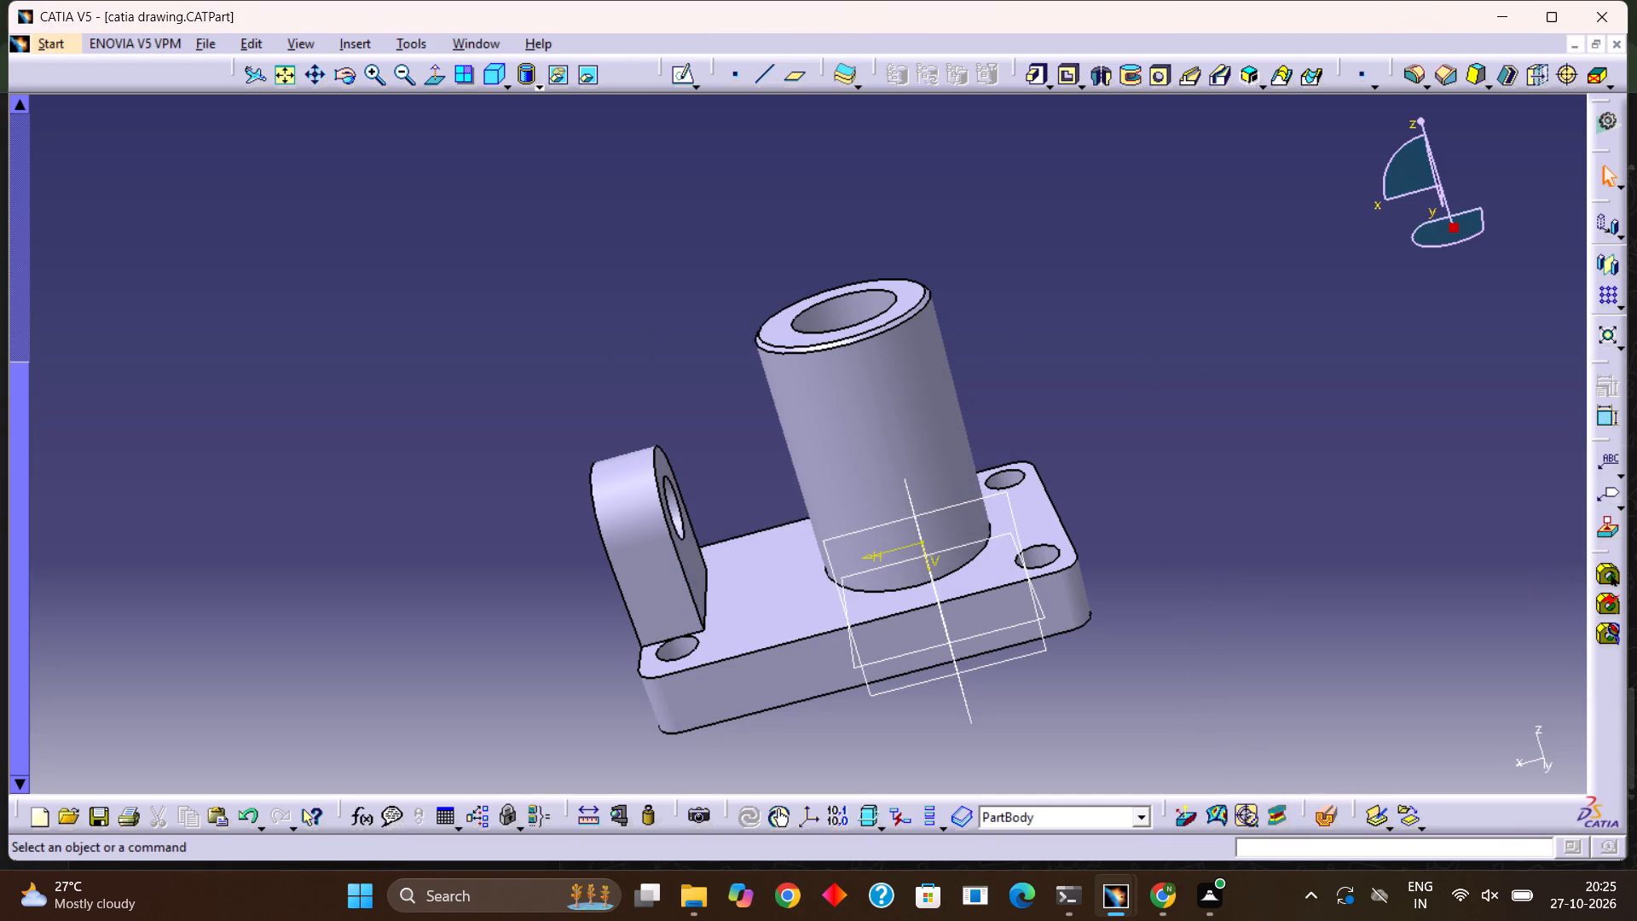
Chamfer the outer perimeter edge of the plate's top face by 1 mm at 45 degrees.
left_click(1454, 67)
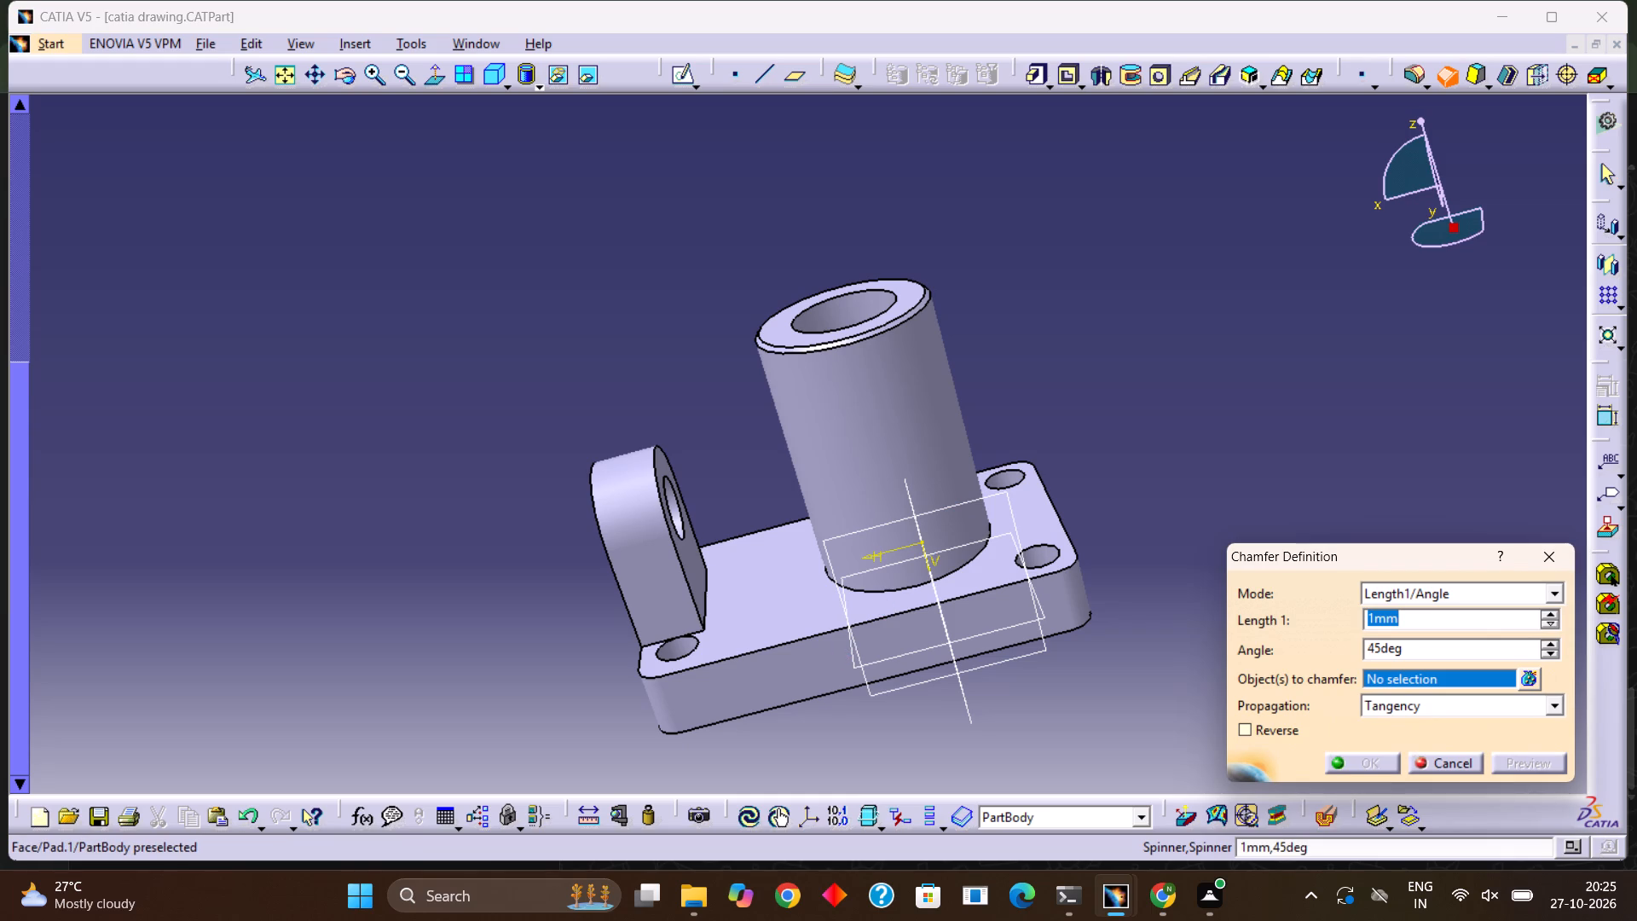
left_click(821, 629)
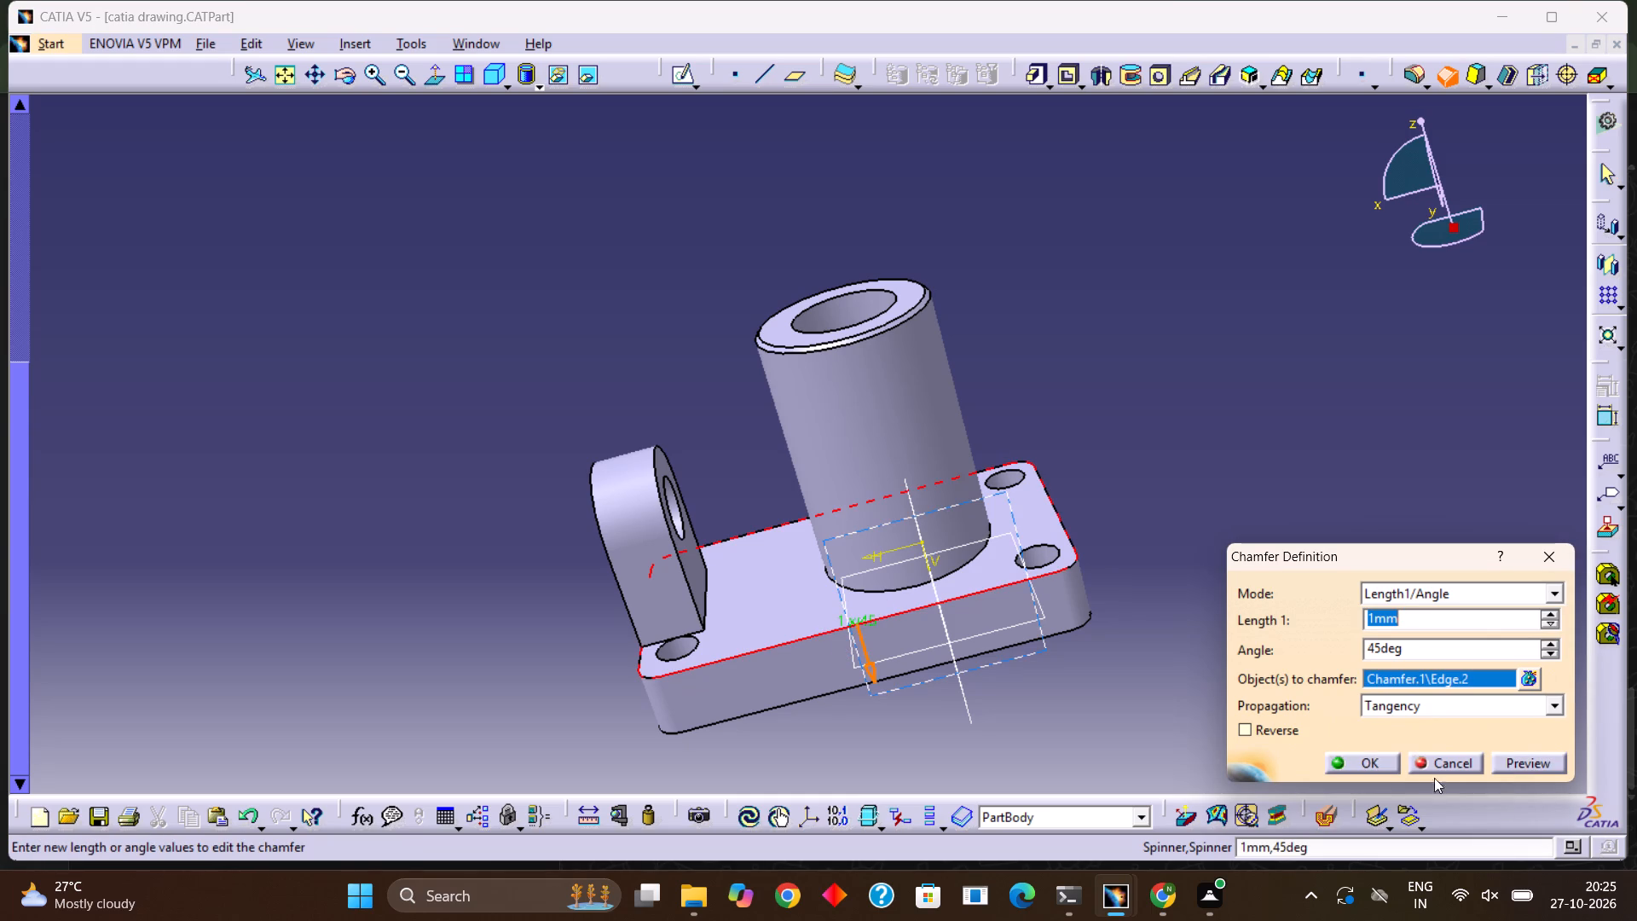
left_click(1351, 754)
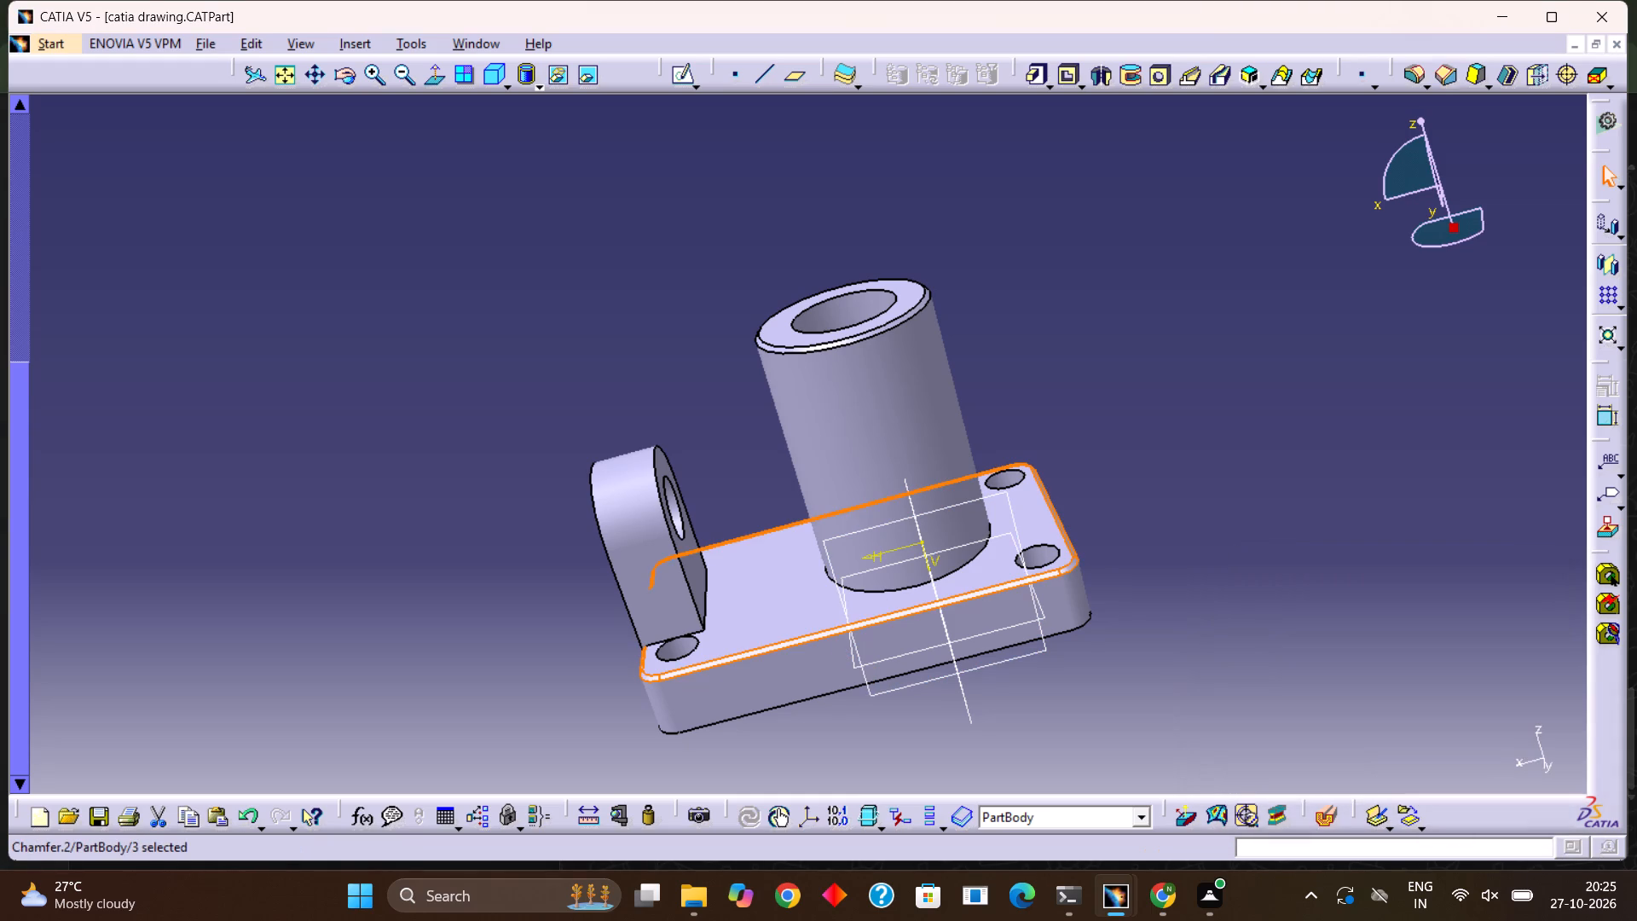
left_click(1247, 670)
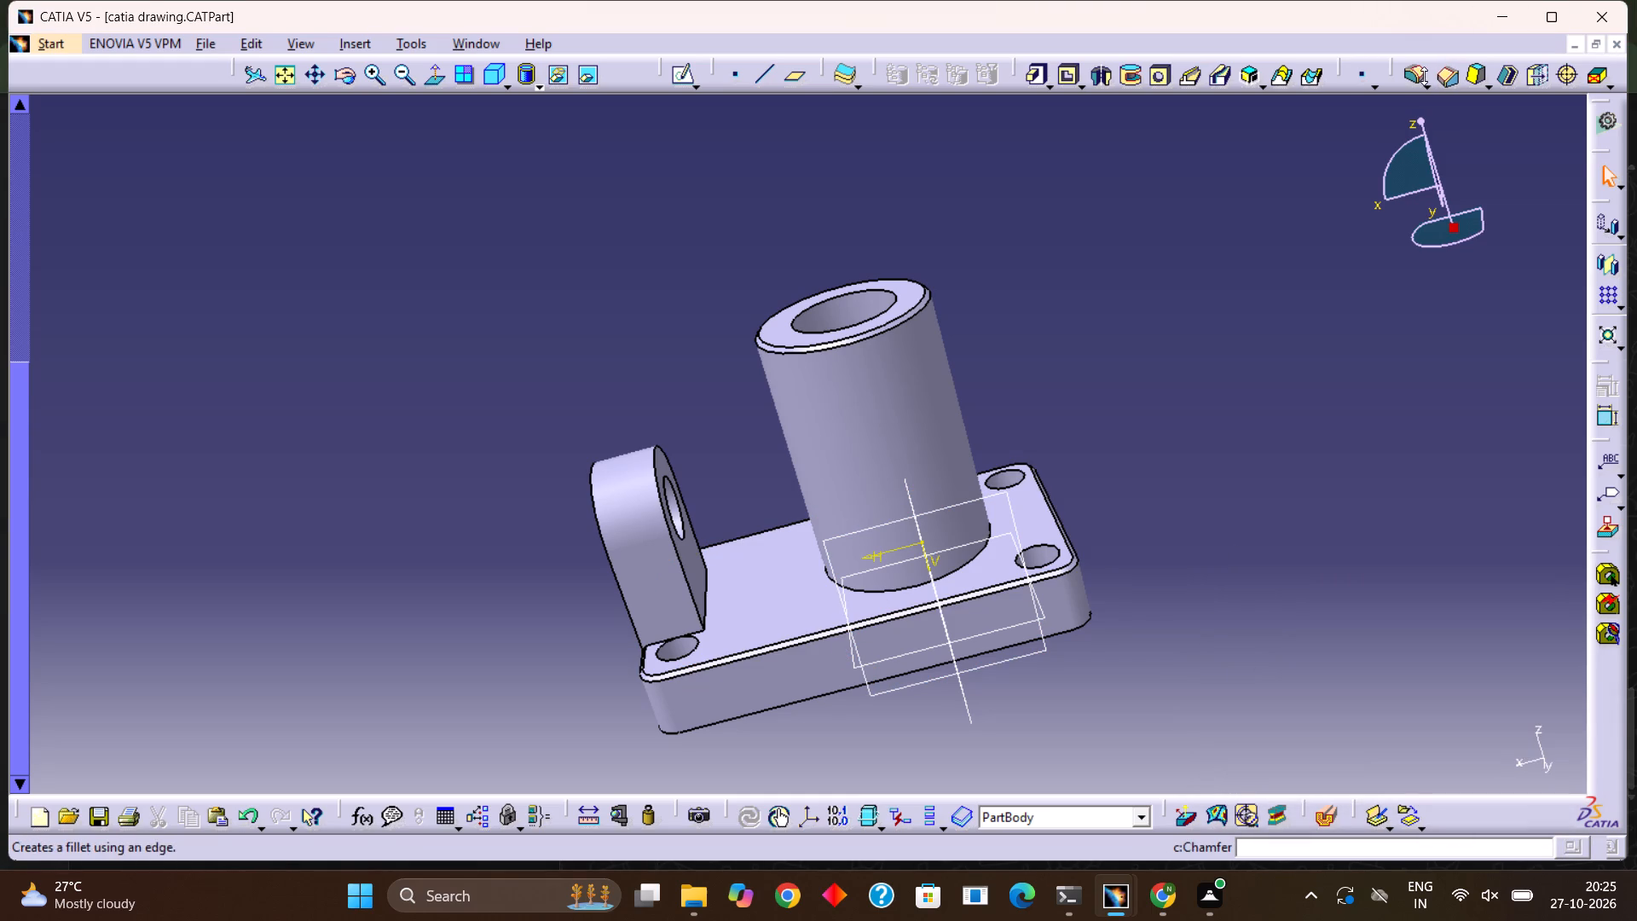
Chamfer the outer perimeter edge of the plate's underside by 1 mm at 45 degrees.
left_click(1457, 72)
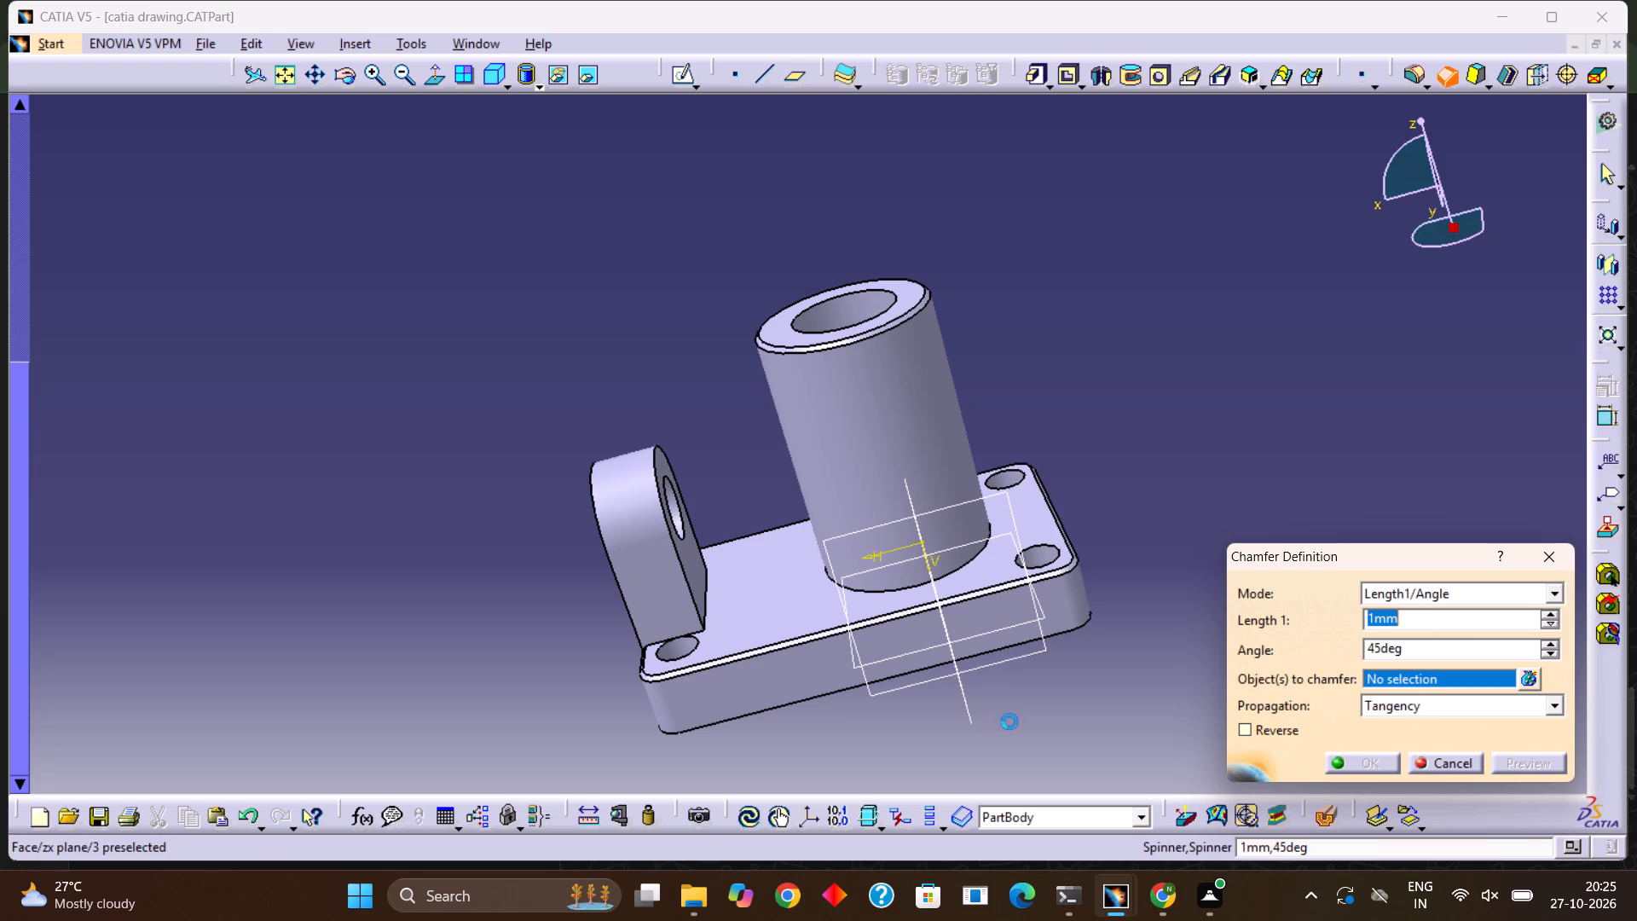
left_click(813, 696)
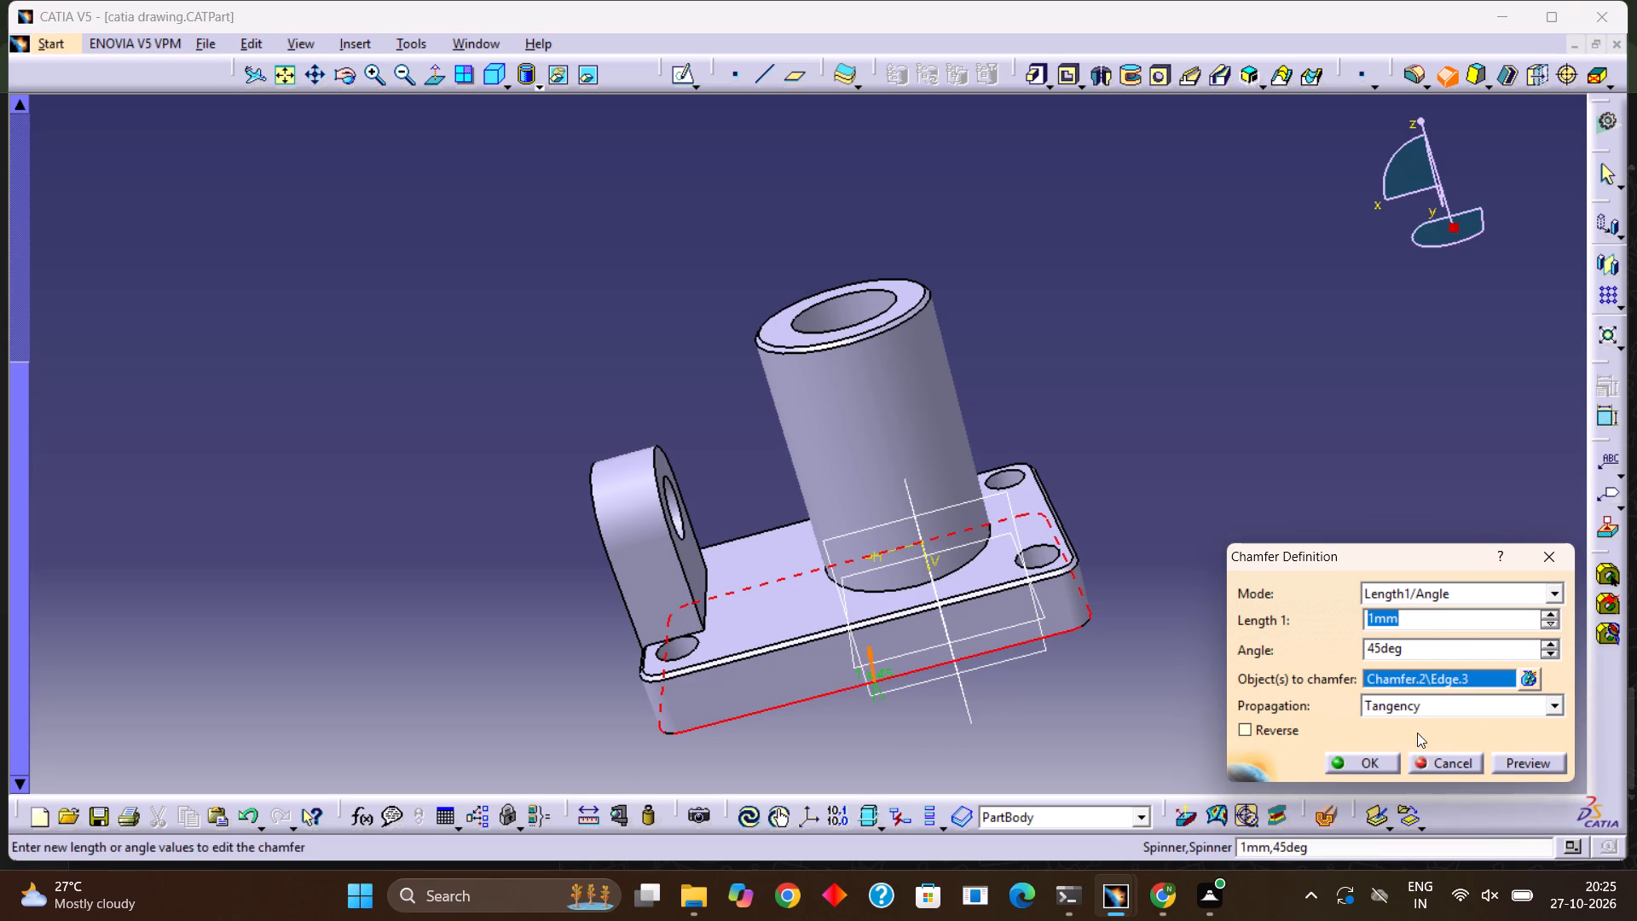
left_click(1387, 761)
left_click(1277, 630)
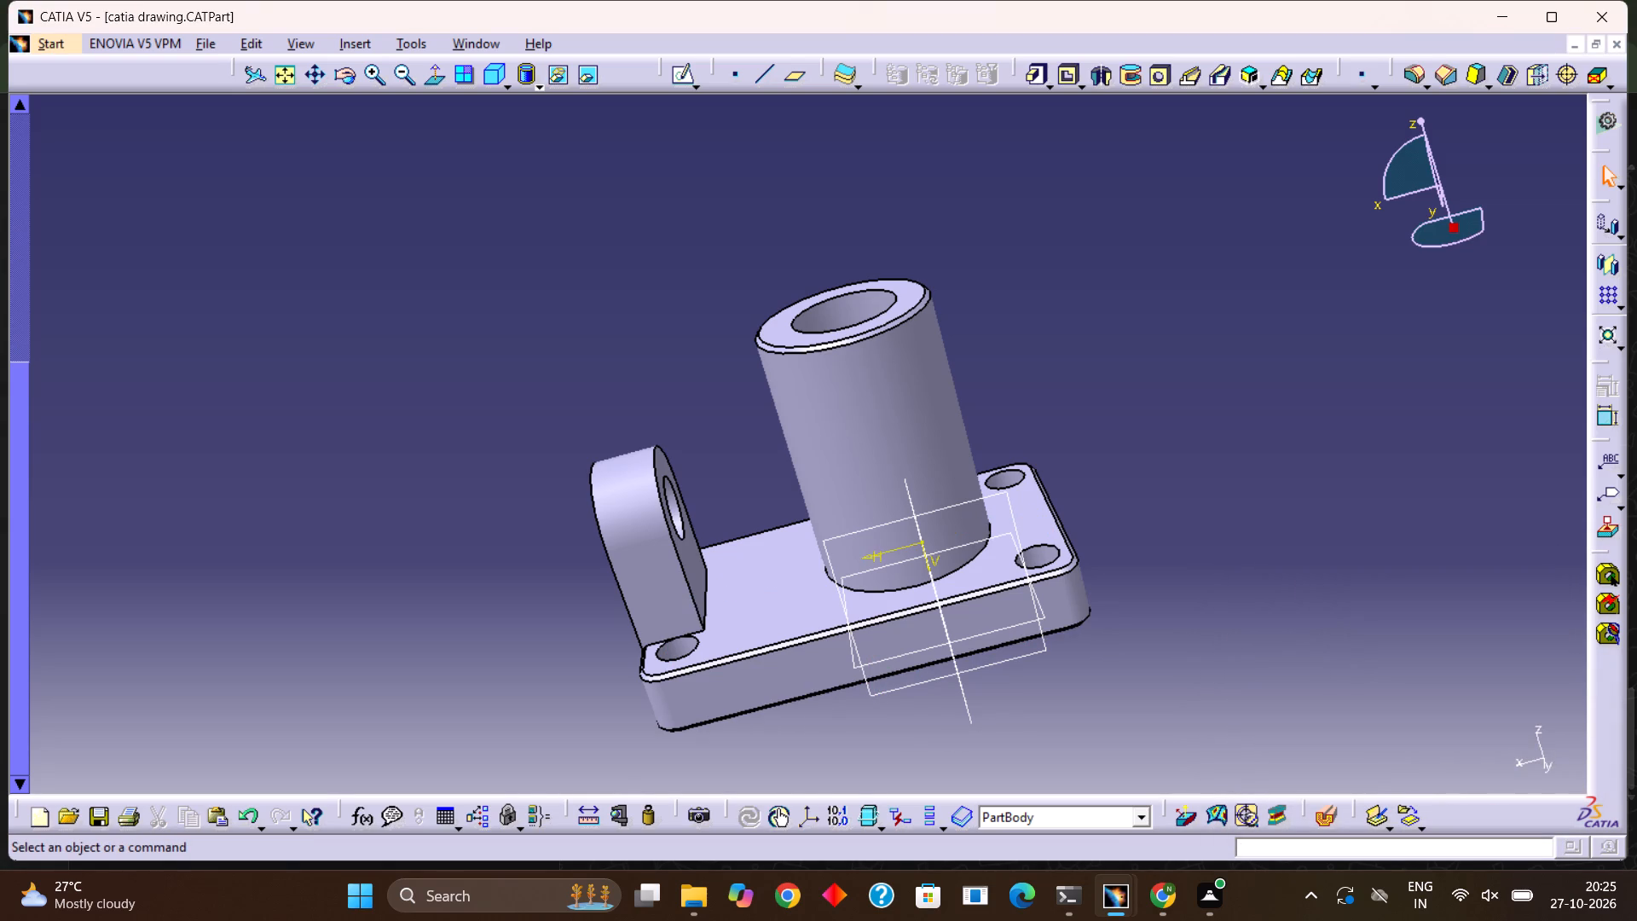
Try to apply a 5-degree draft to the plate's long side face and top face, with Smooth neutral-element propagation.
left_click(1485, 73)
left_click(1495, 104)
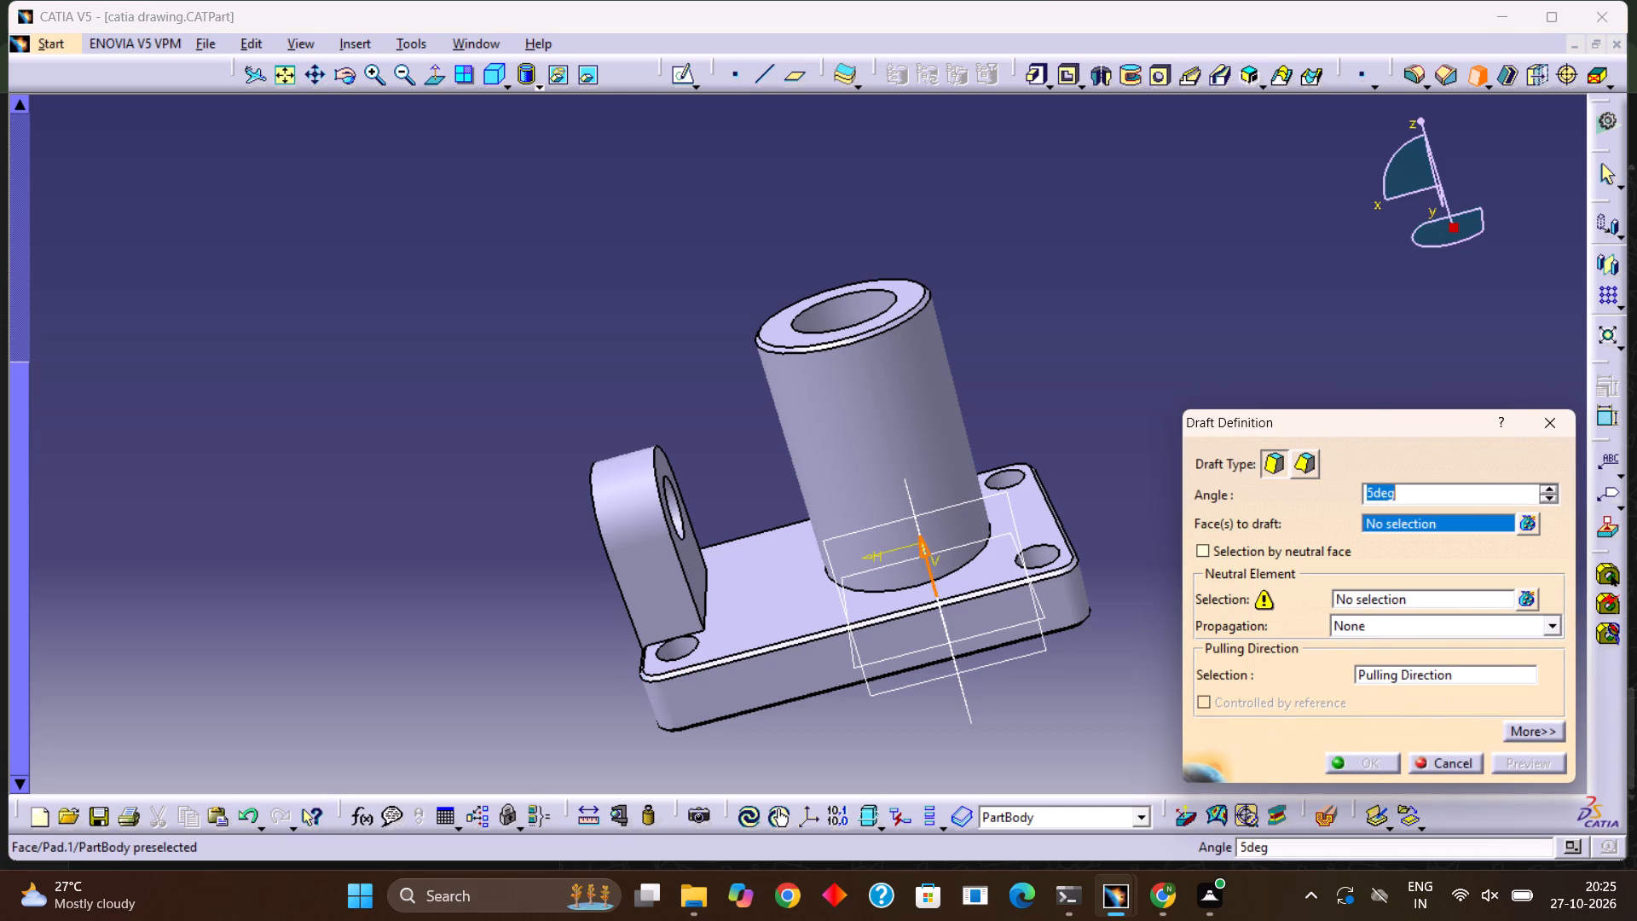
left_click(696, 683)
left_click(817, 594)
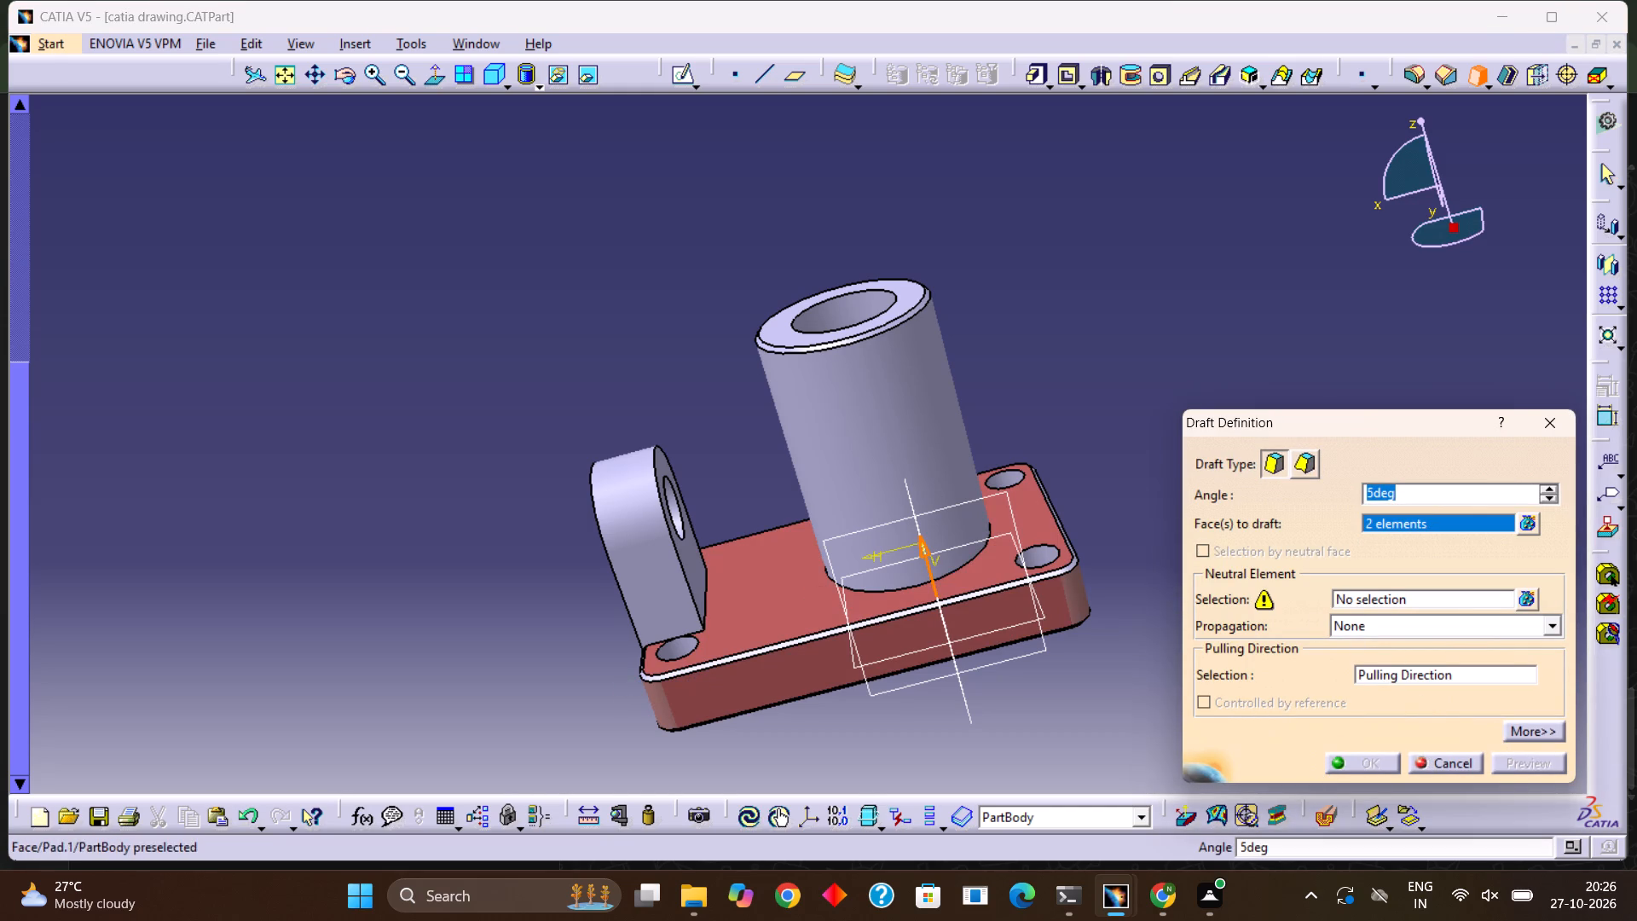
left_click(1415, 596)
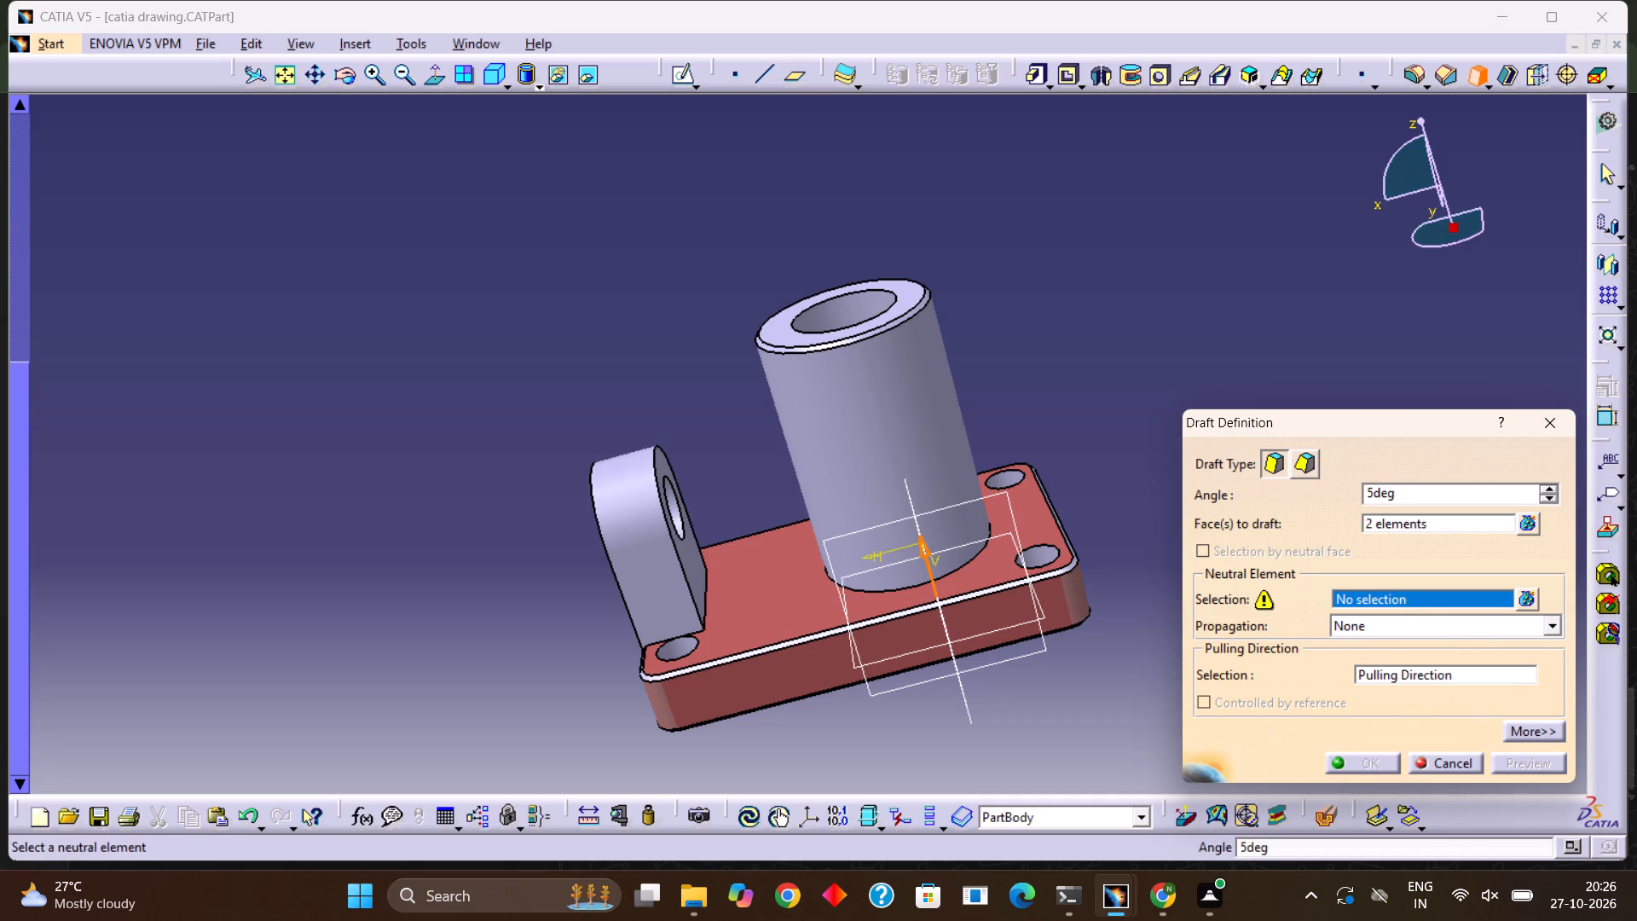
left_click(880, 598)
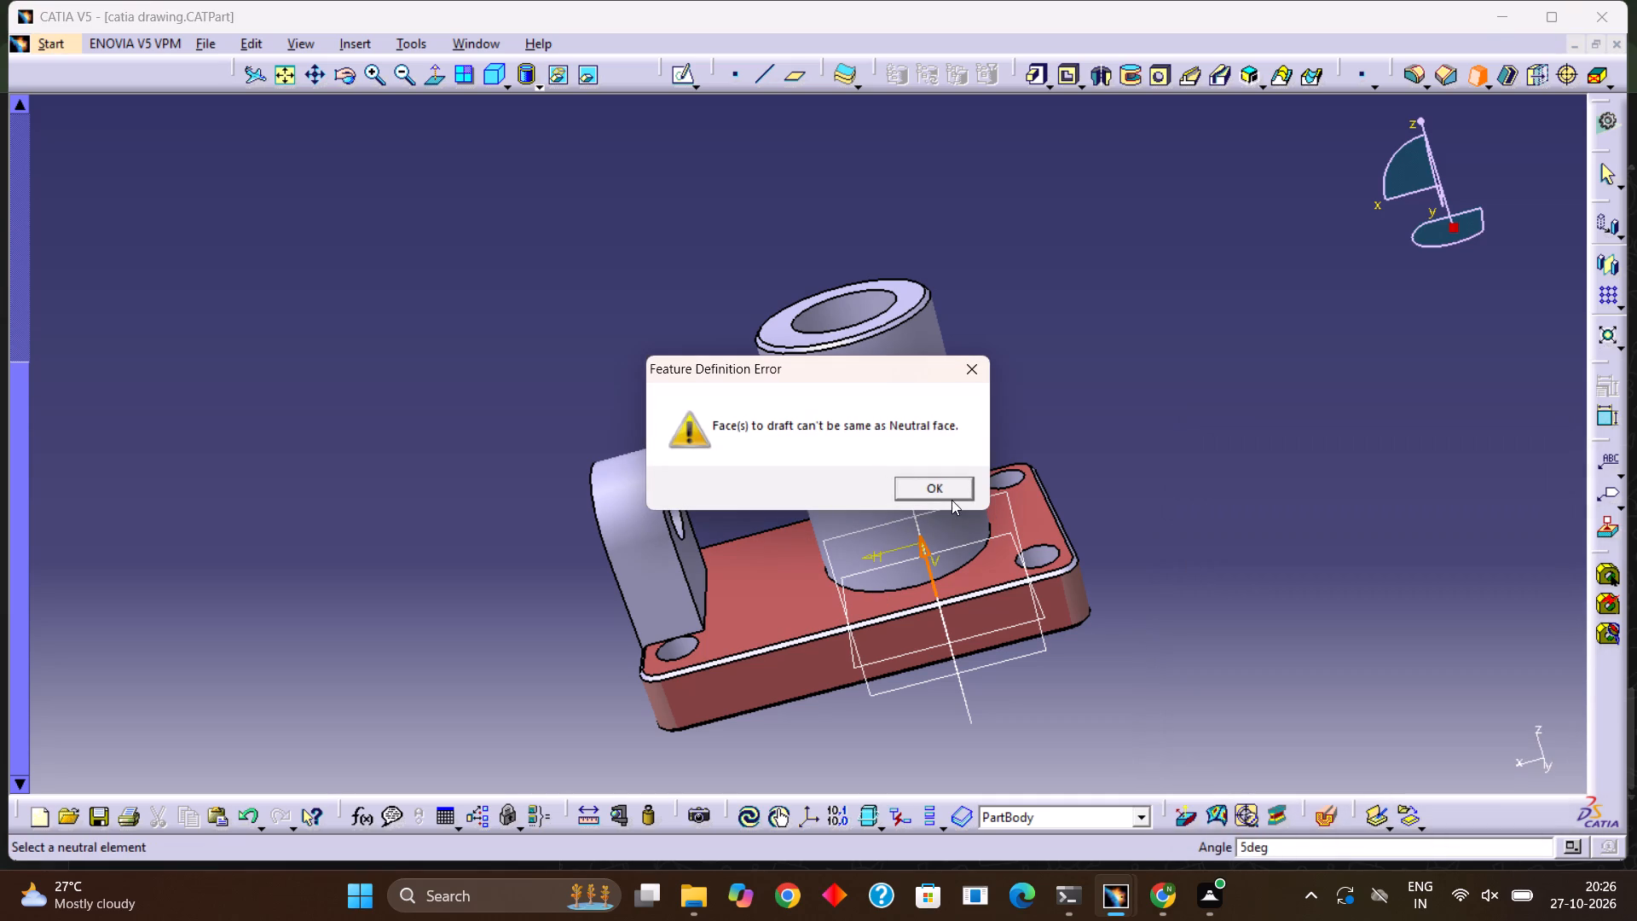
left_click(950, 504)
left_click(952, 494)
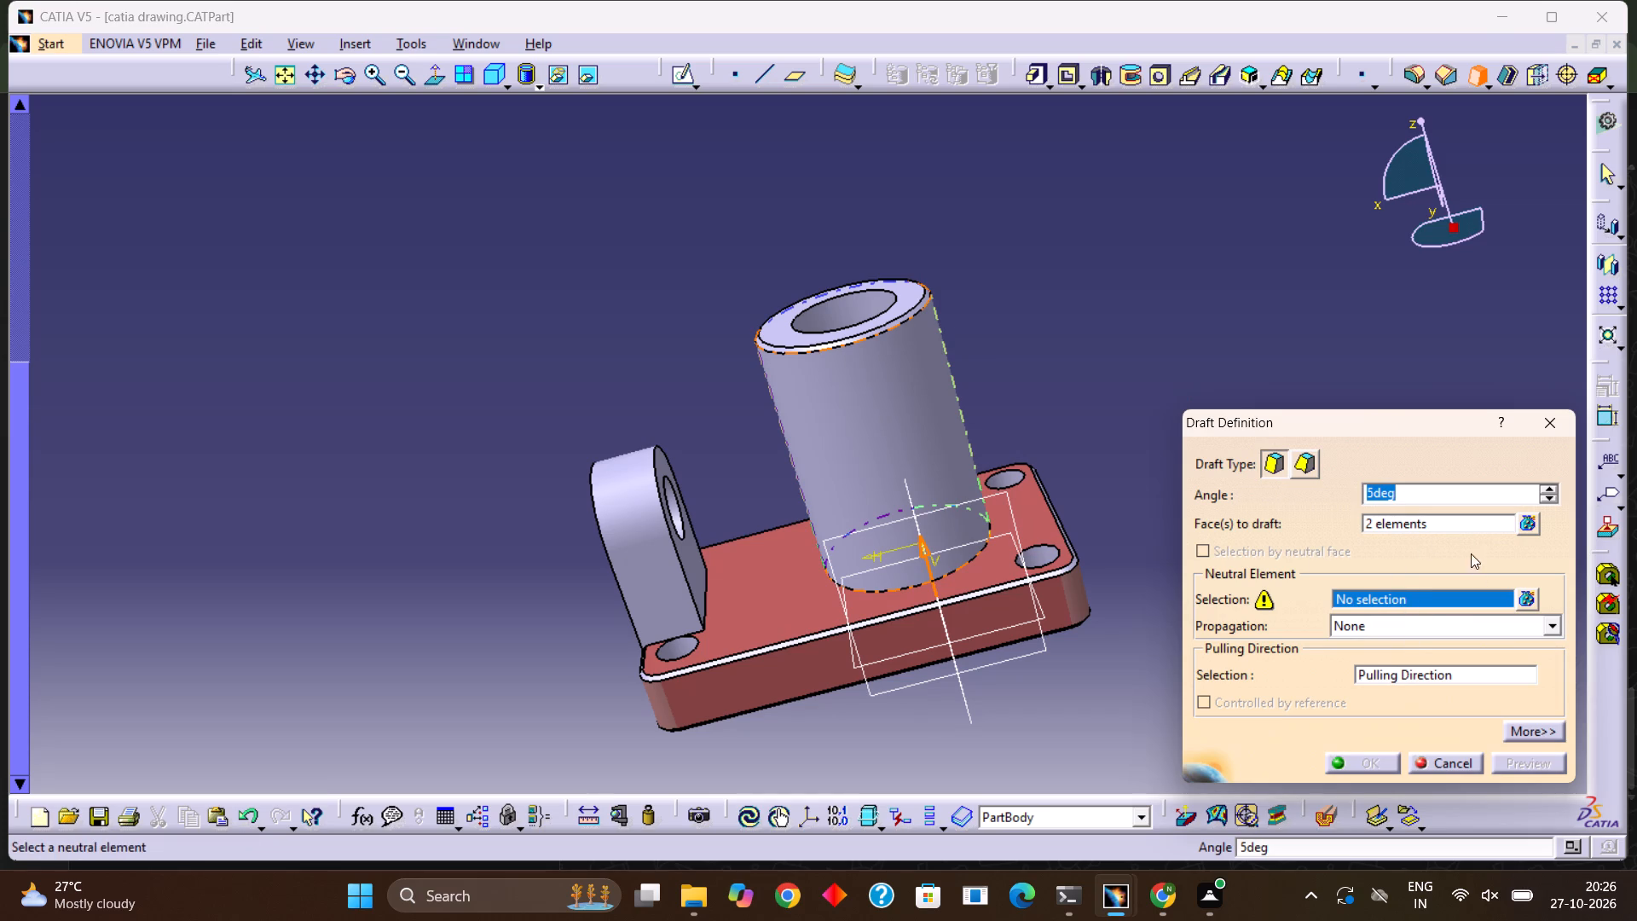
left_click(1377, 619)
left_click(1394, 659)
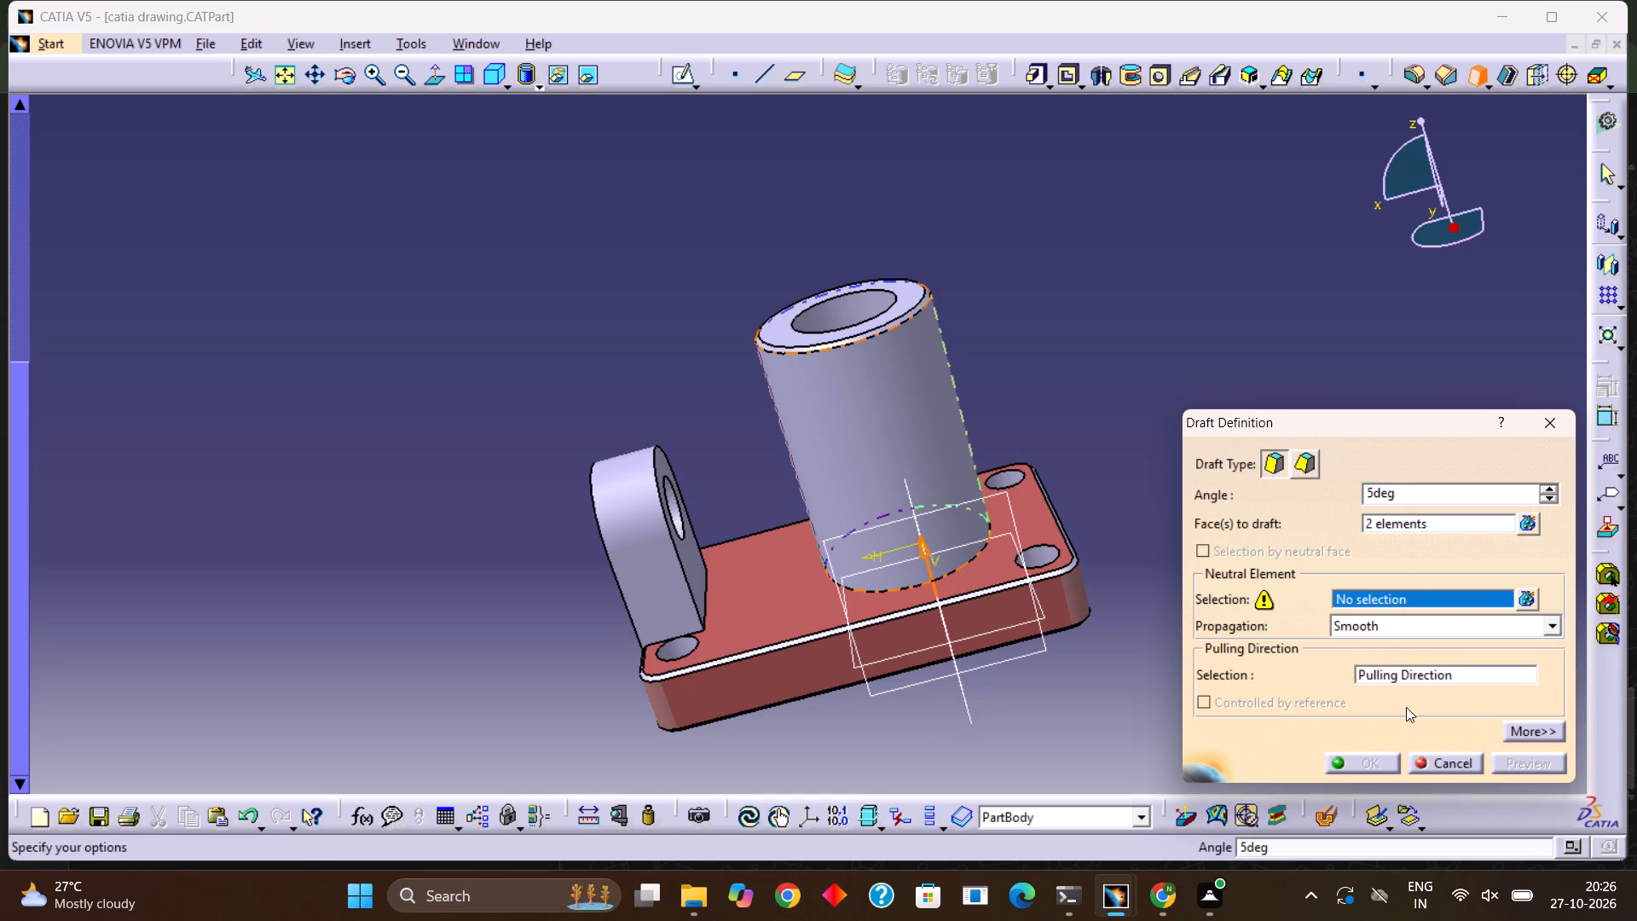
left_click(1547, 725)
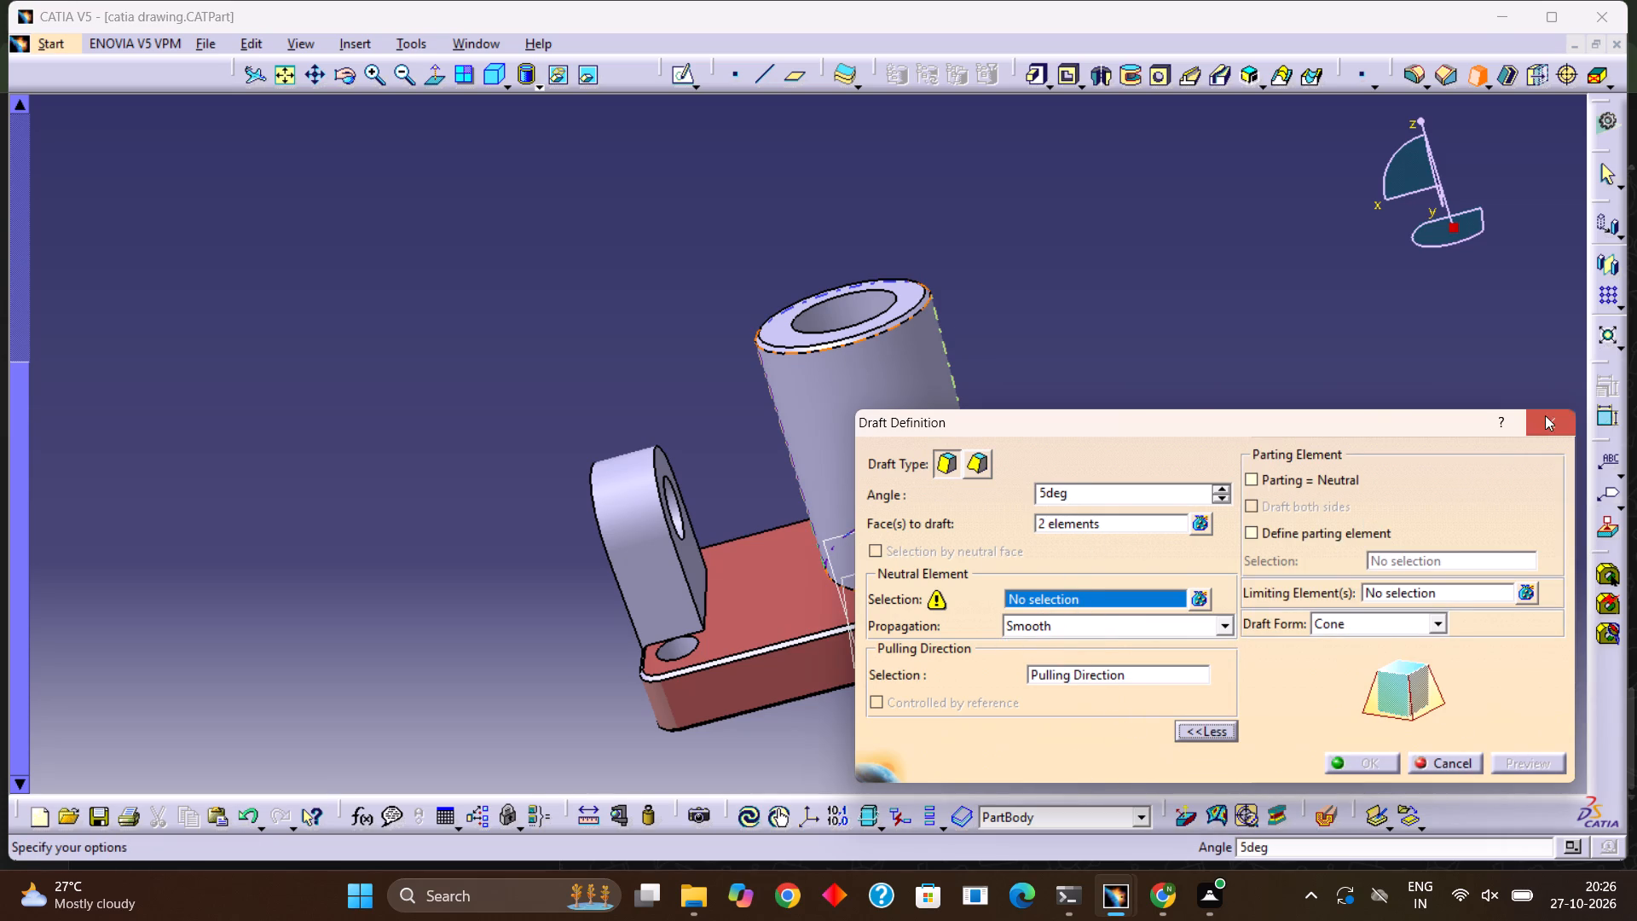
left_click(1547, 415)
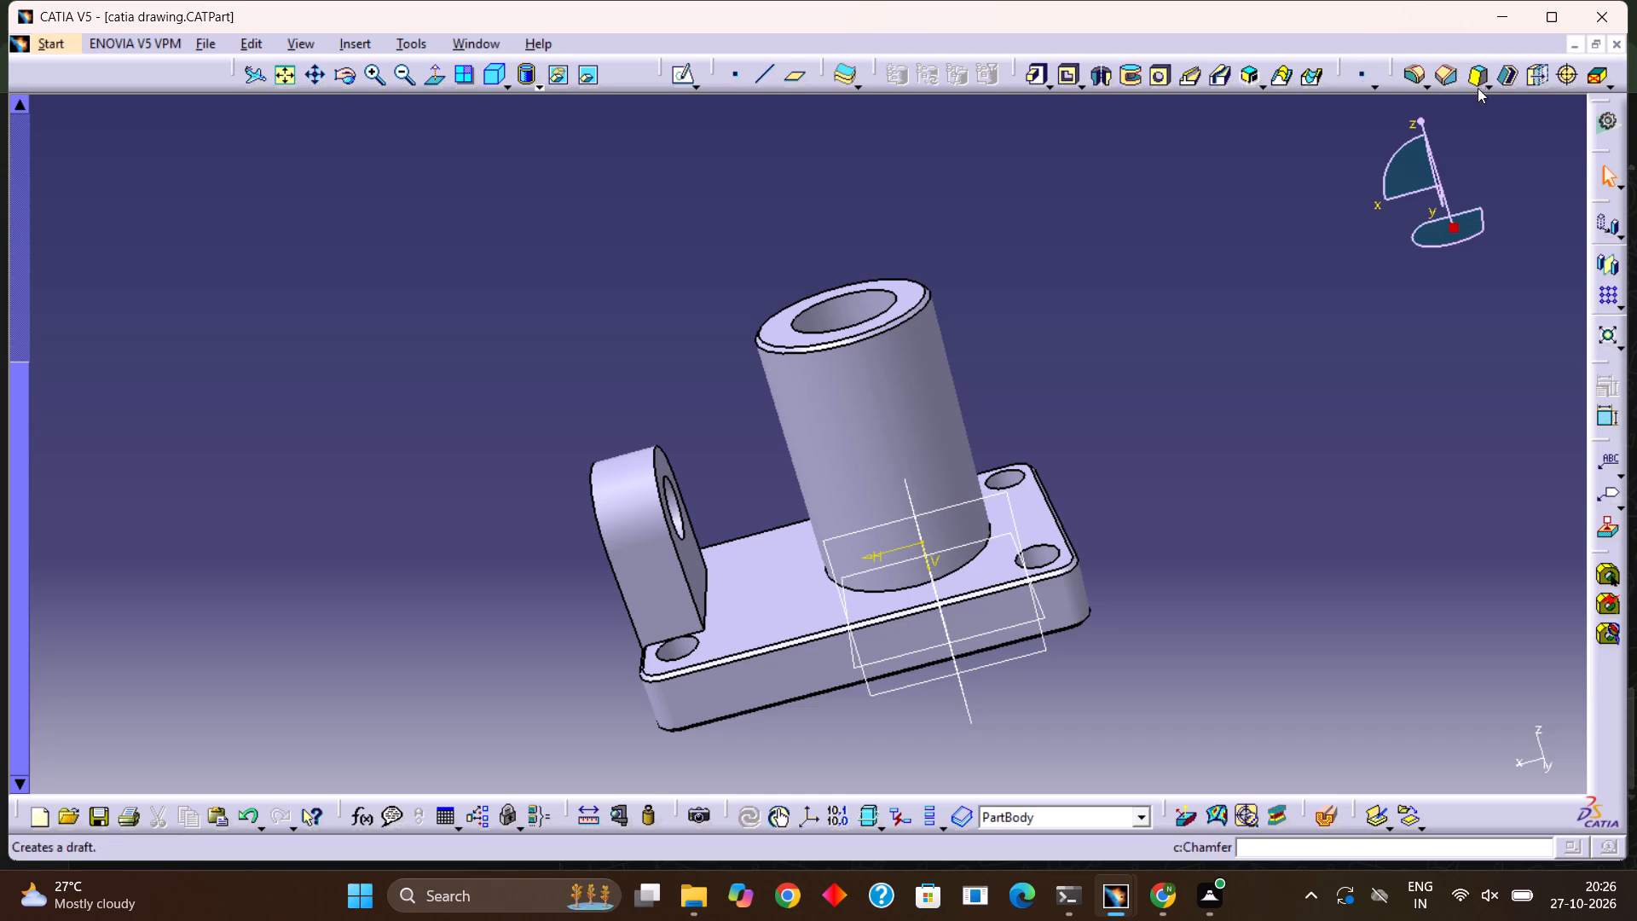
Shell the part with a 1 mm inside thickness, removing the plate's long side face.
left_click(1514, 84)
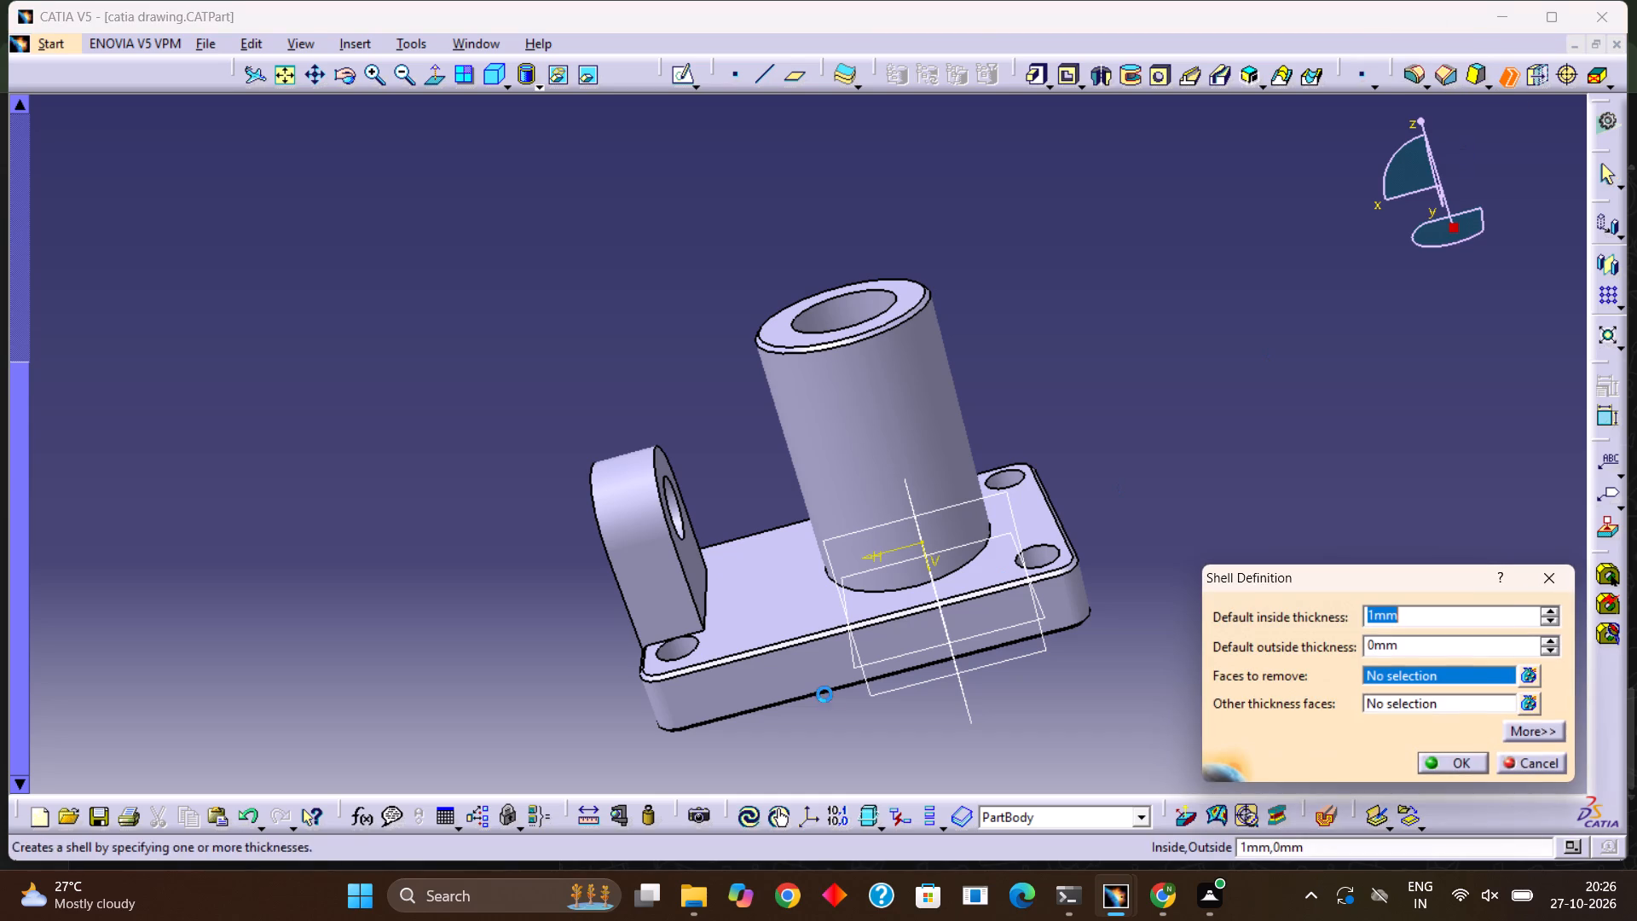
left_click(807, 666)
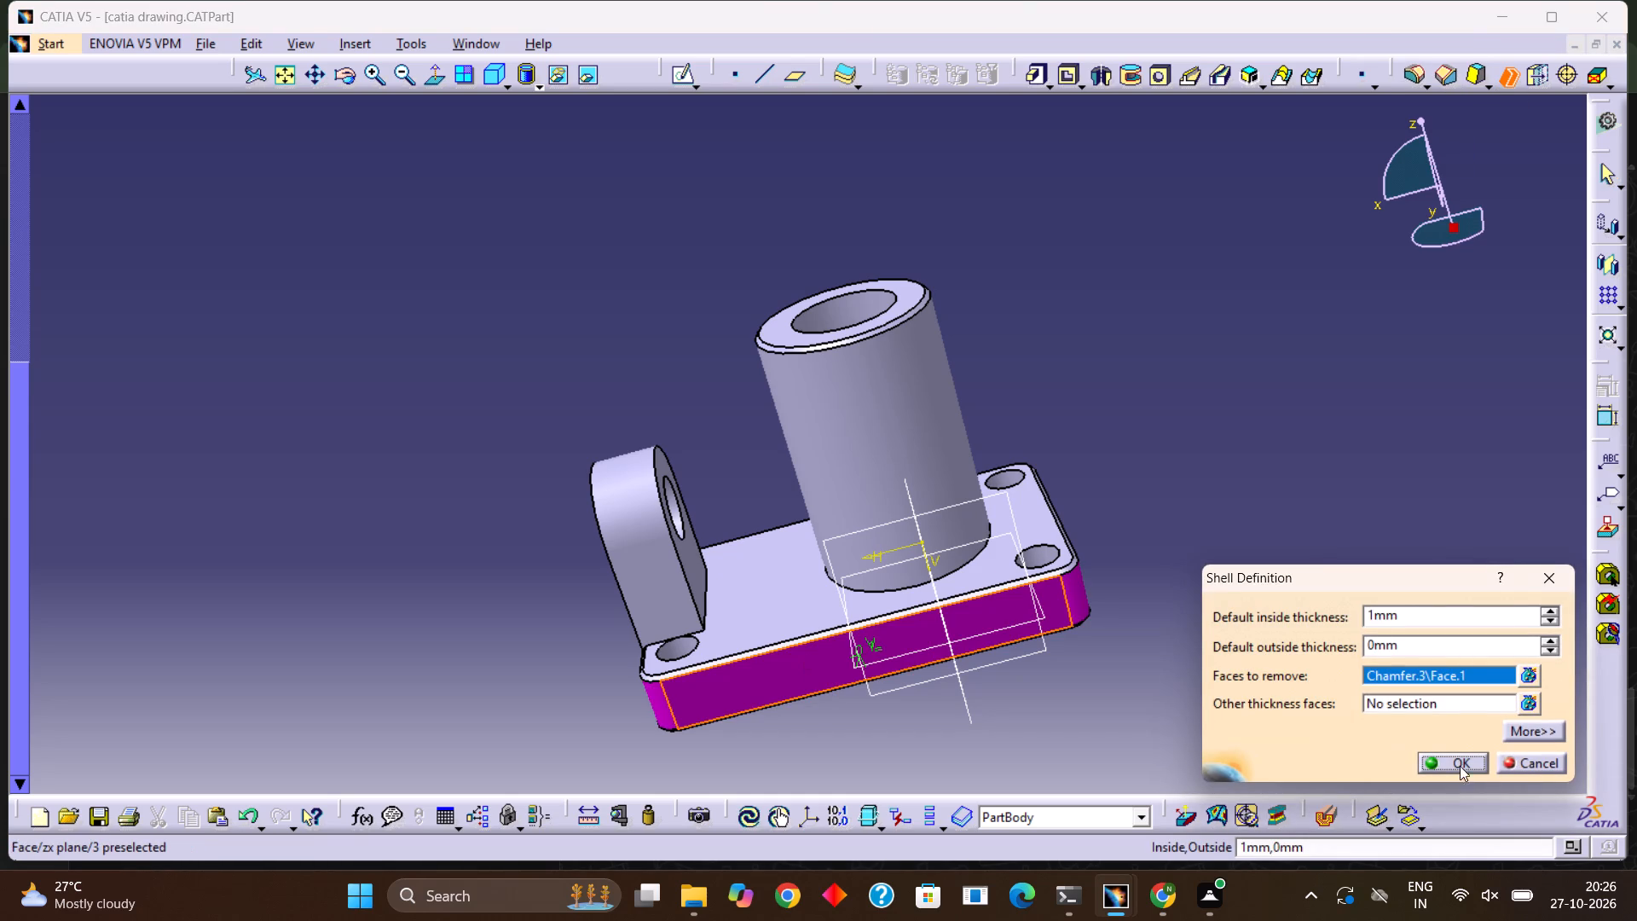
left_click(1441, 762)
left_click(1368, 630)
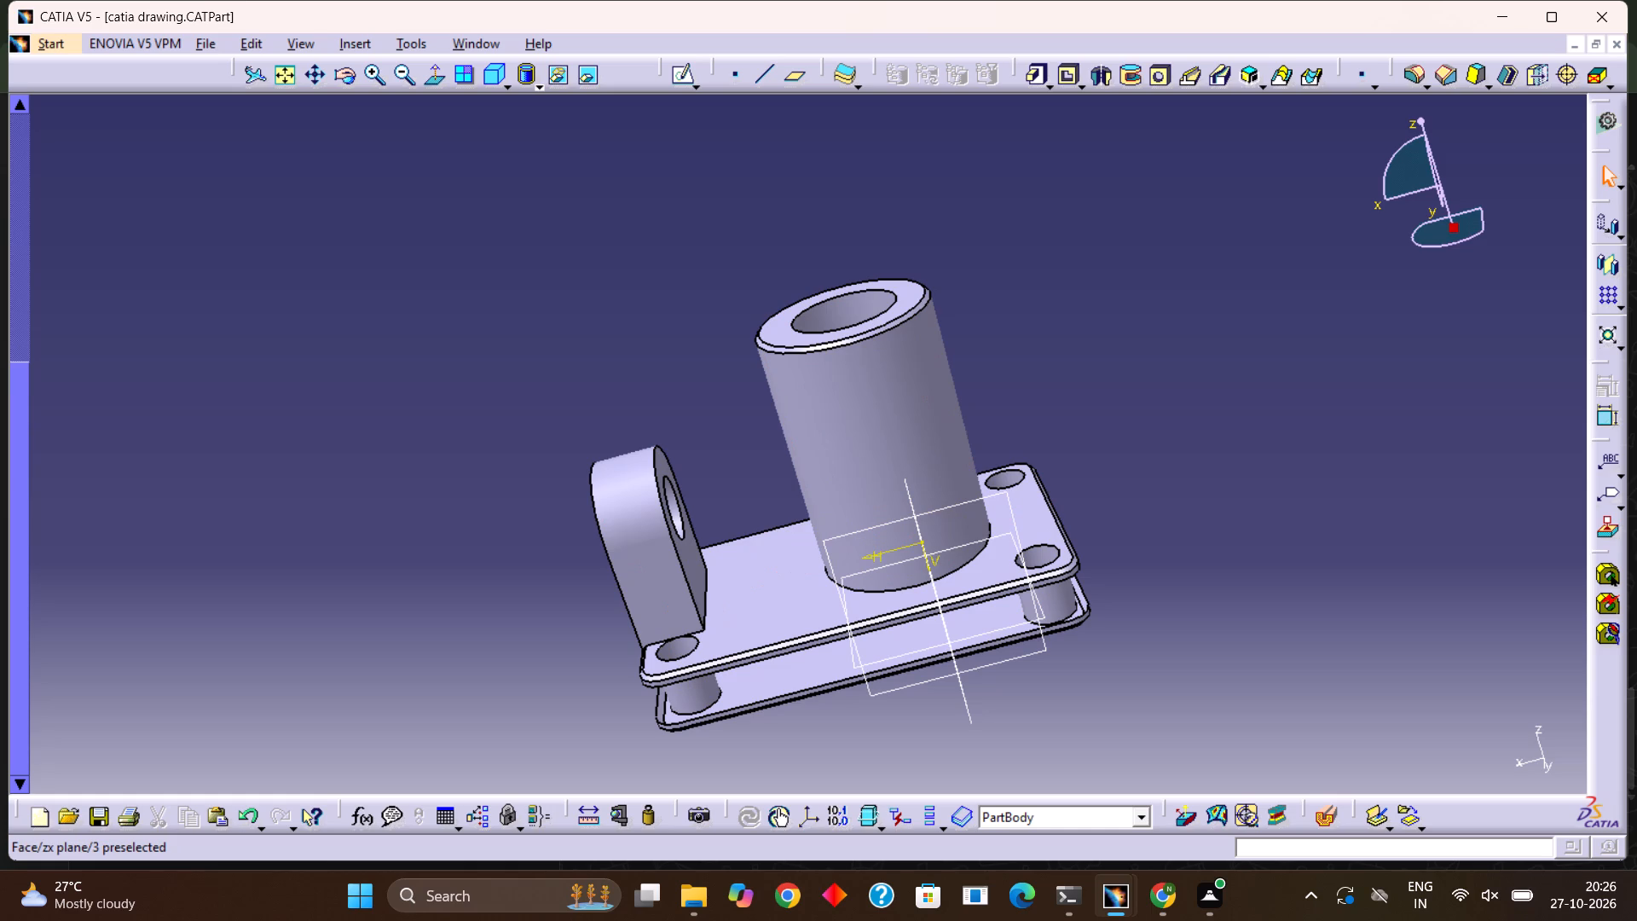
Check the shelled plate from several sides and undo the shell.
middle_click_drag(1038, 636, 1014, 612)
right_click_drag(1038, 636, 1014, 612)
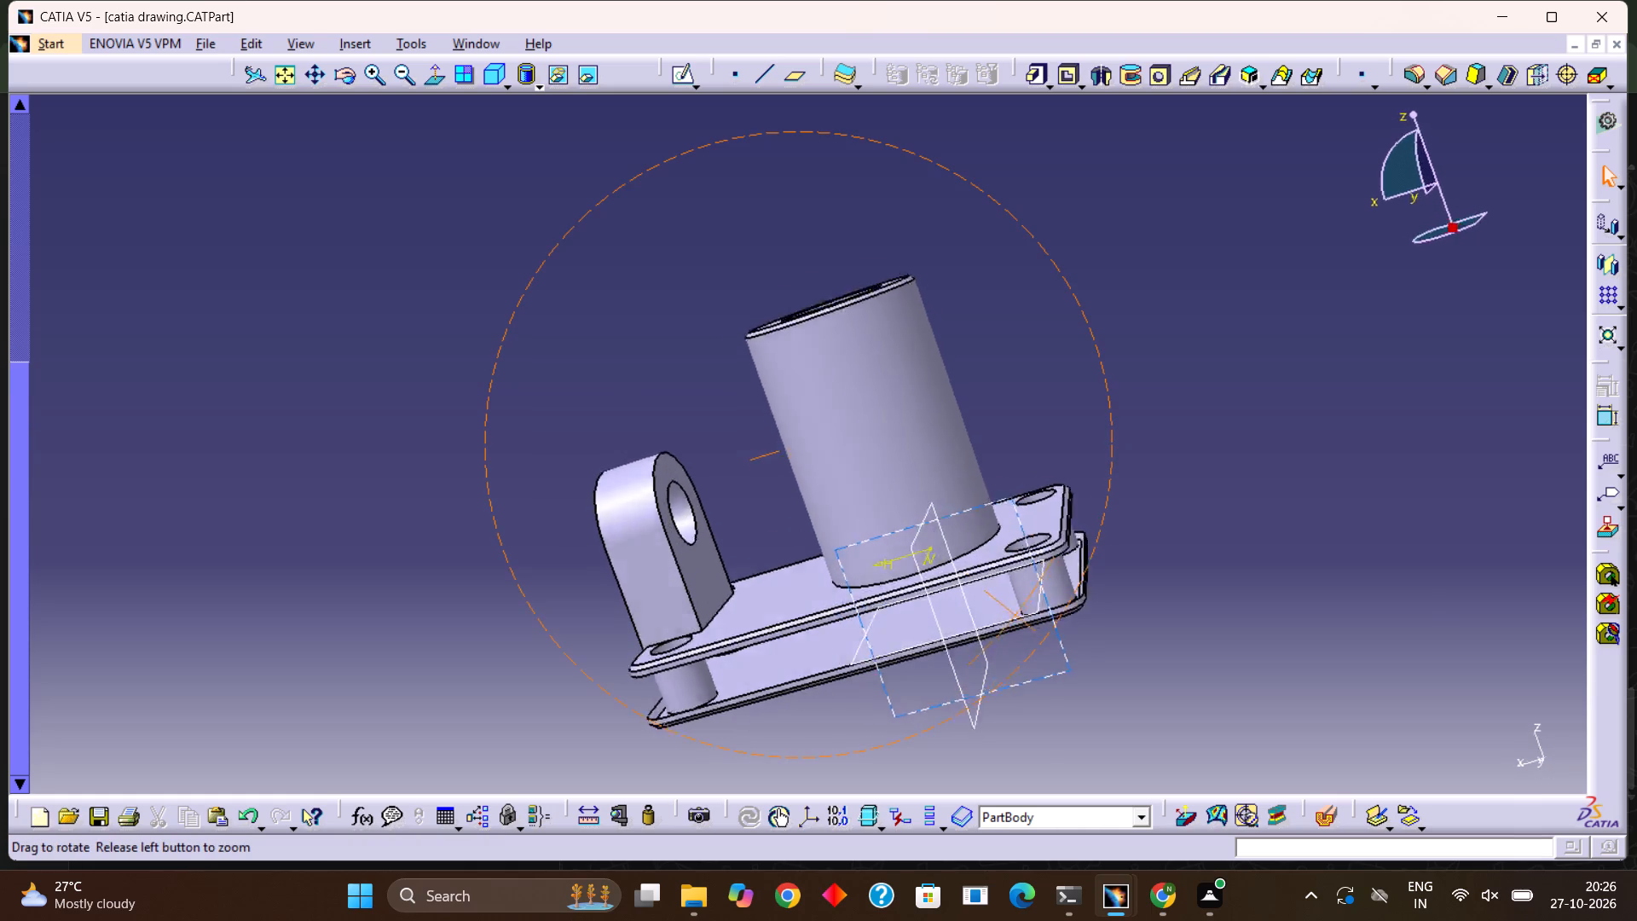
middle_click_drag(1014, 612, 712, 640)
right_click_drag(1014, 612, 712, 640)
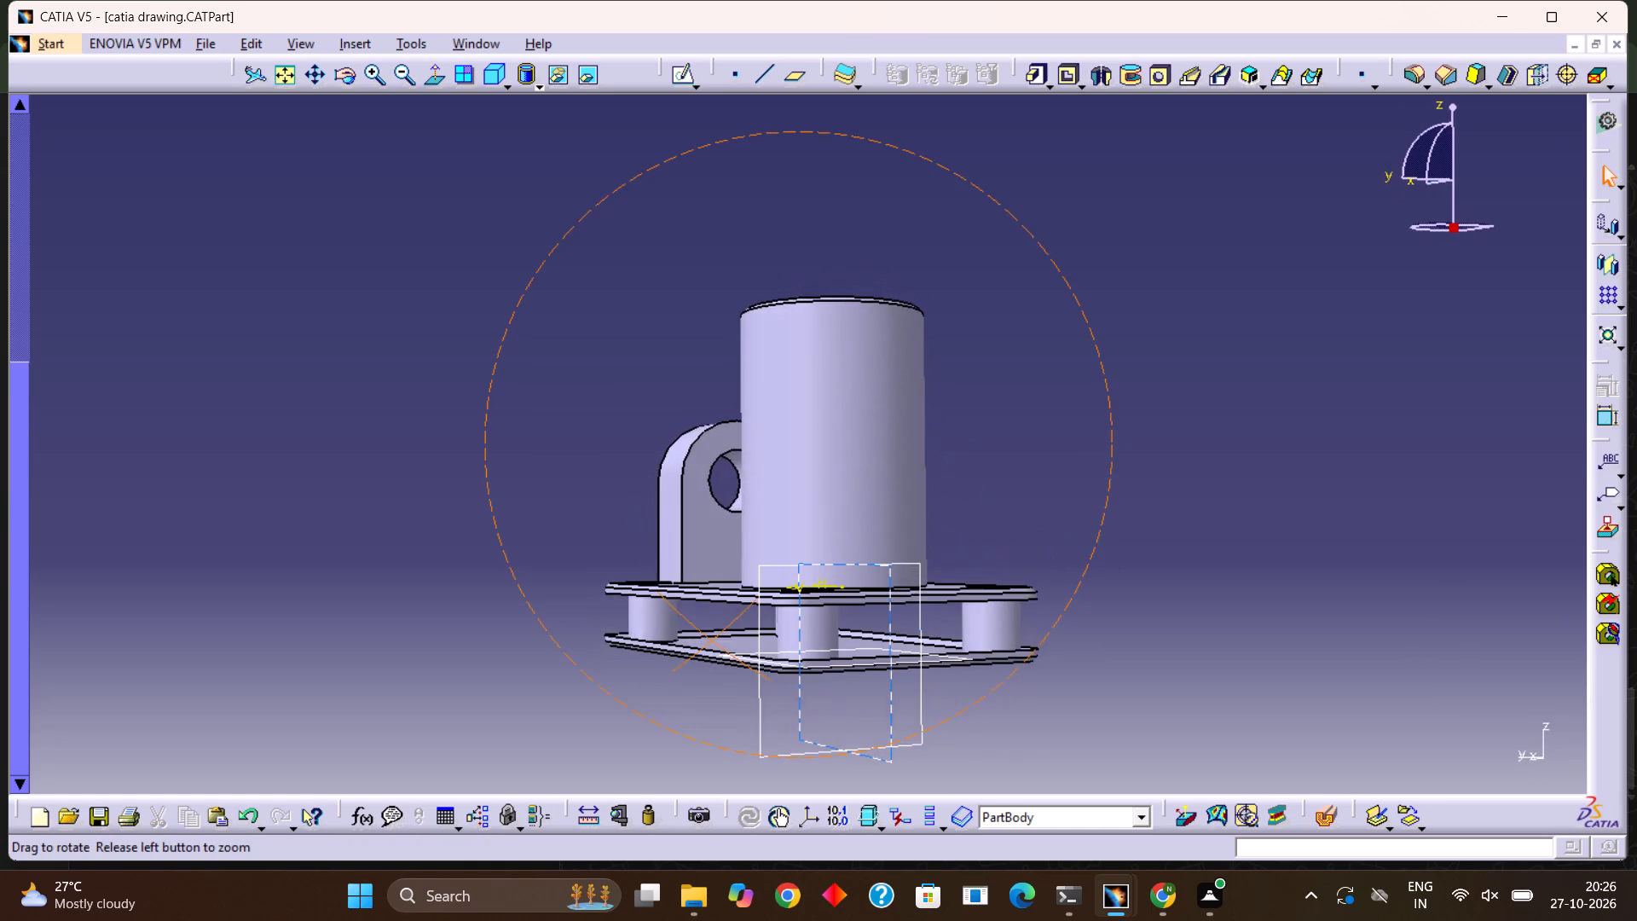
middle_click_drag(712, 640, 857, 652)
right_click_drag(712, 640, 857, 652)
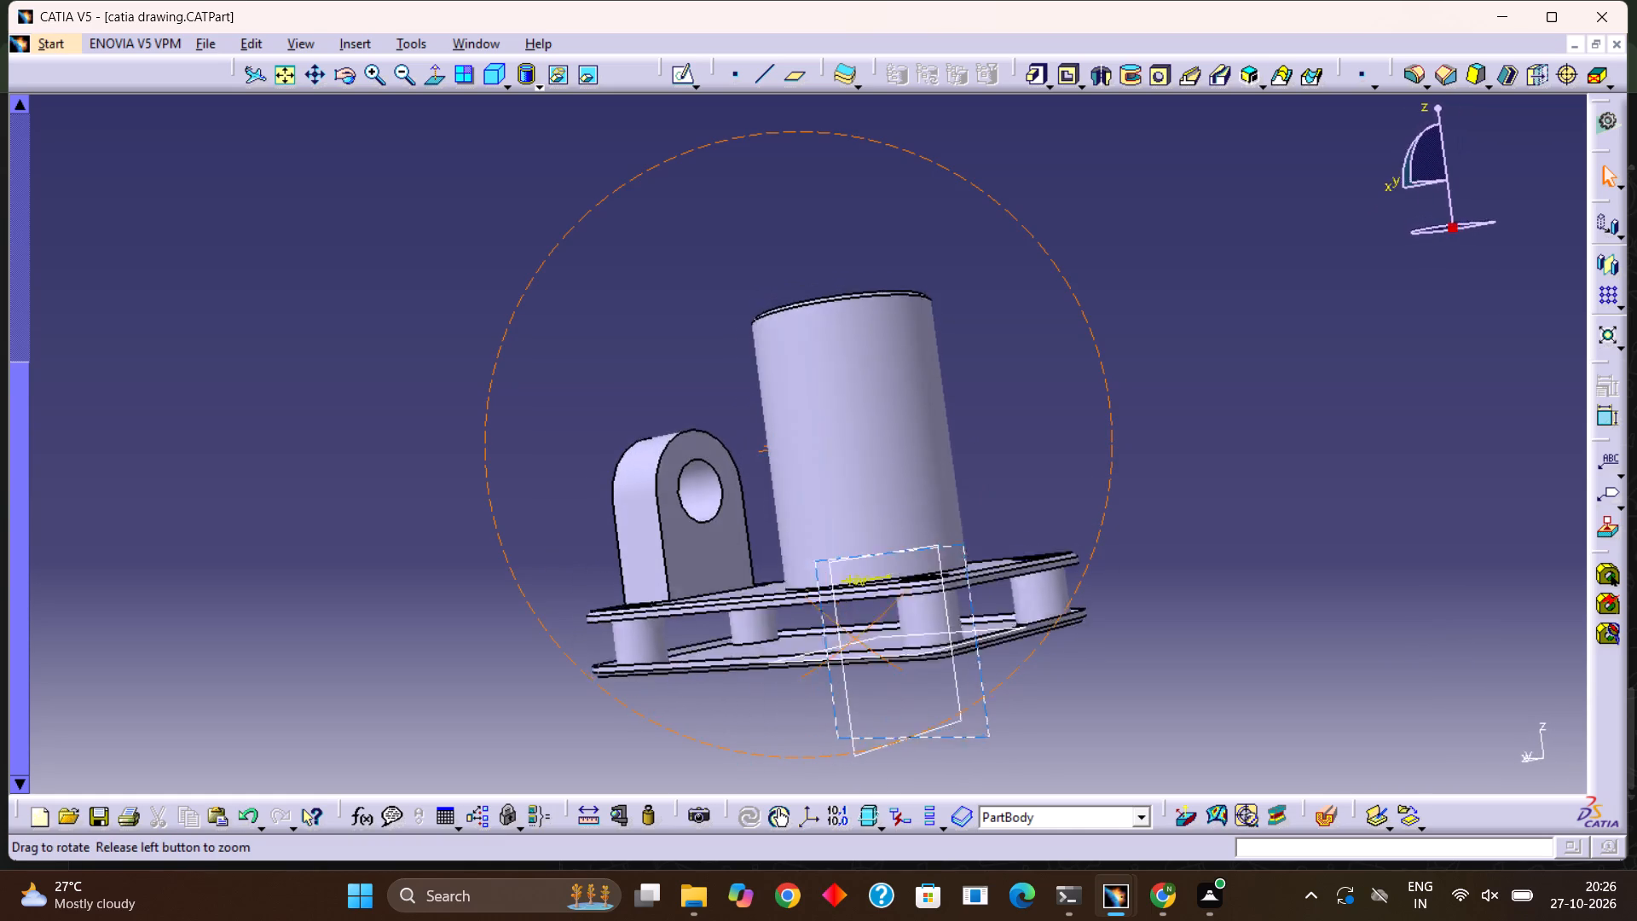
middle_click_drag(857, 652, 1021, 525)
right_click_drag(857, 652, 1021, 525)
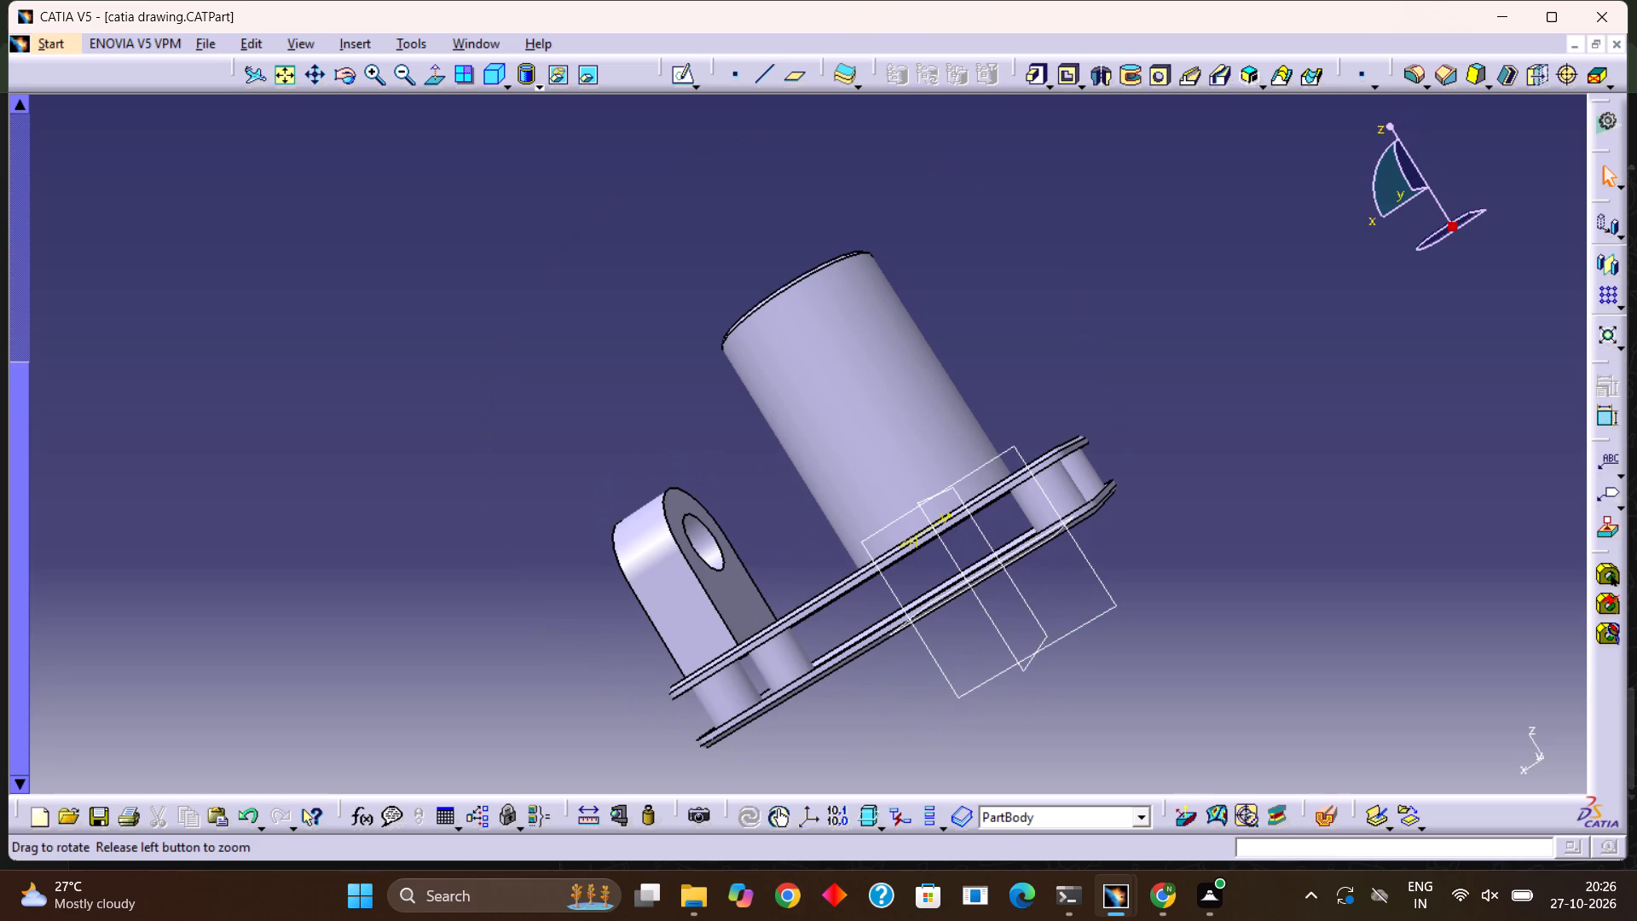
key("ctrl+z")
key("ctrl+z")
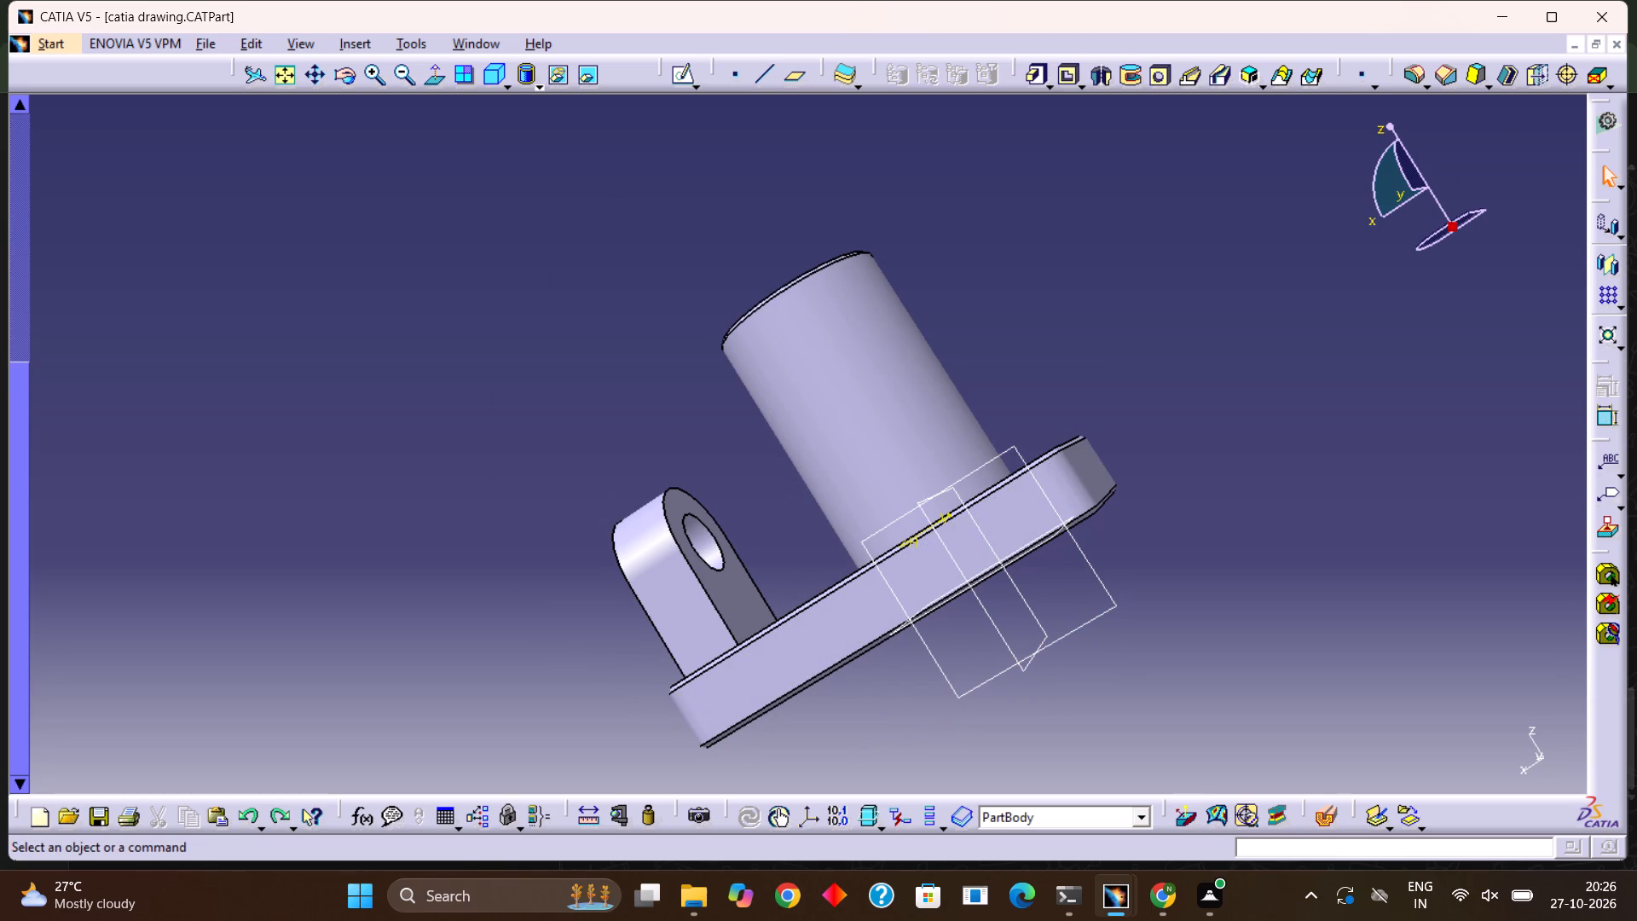
Examine the part from several sides, including the cylinder, the lug and the plate's underside.
middle_click_drag(1433, 258, 1421, 704)
right_click_drag(1433, 264, 1421, 704)
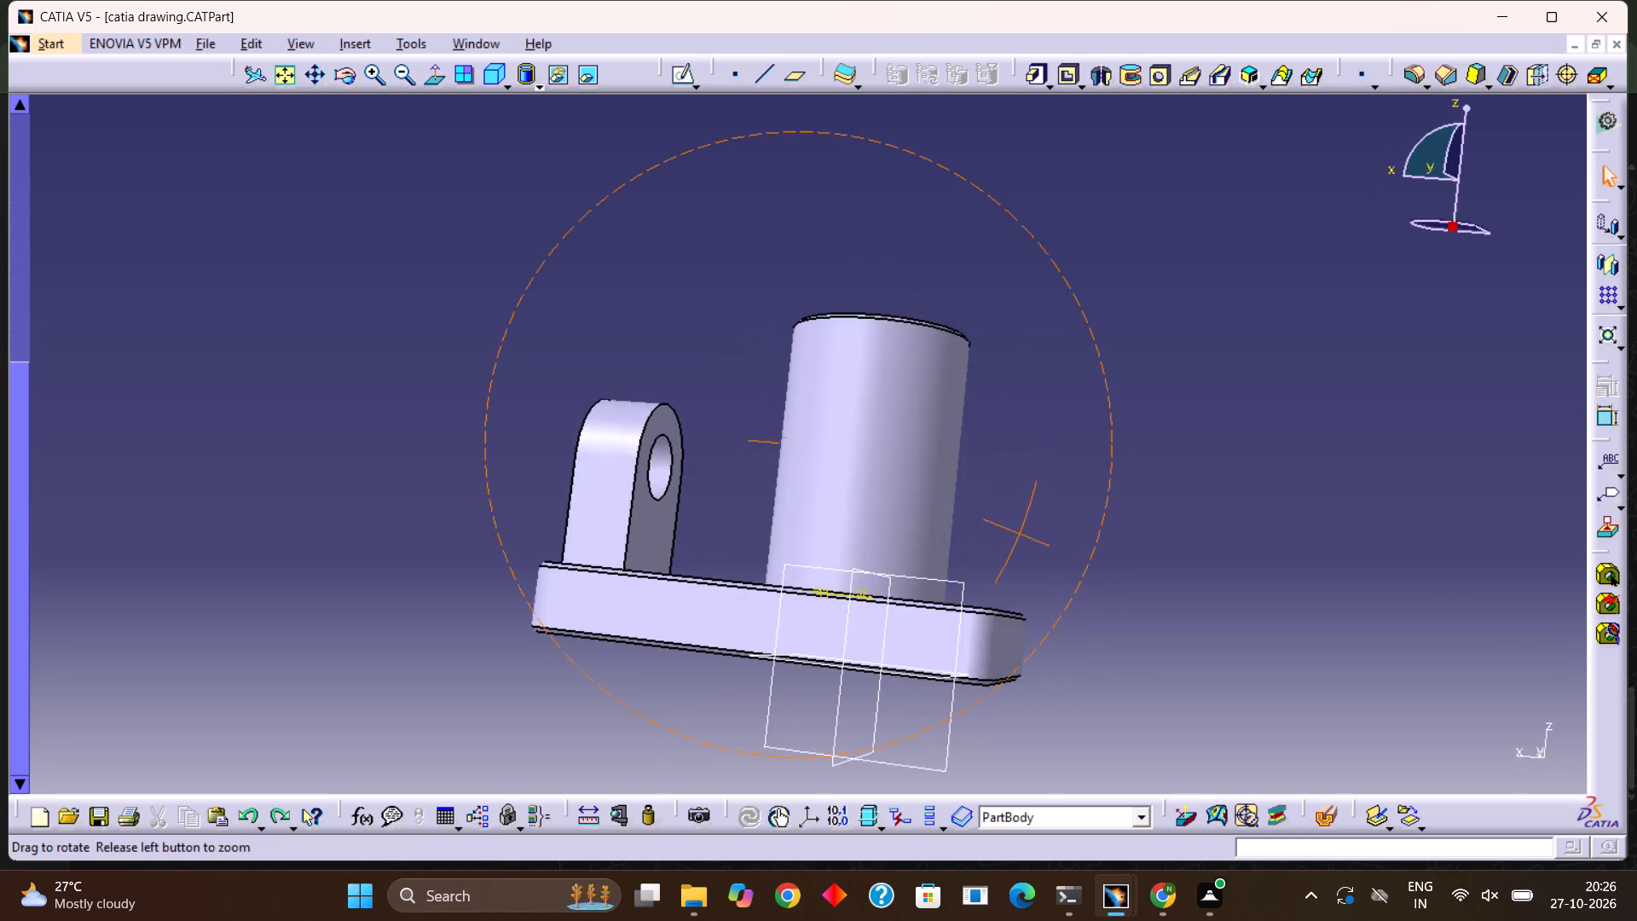
middle_click_drag(1421, 704, 1042, 571)
right_click_drag(1421, 704, 1009, 554)
middle_click_drag(811, 481, 754, 705)
right_click_drag(799, 519, 754, 705)
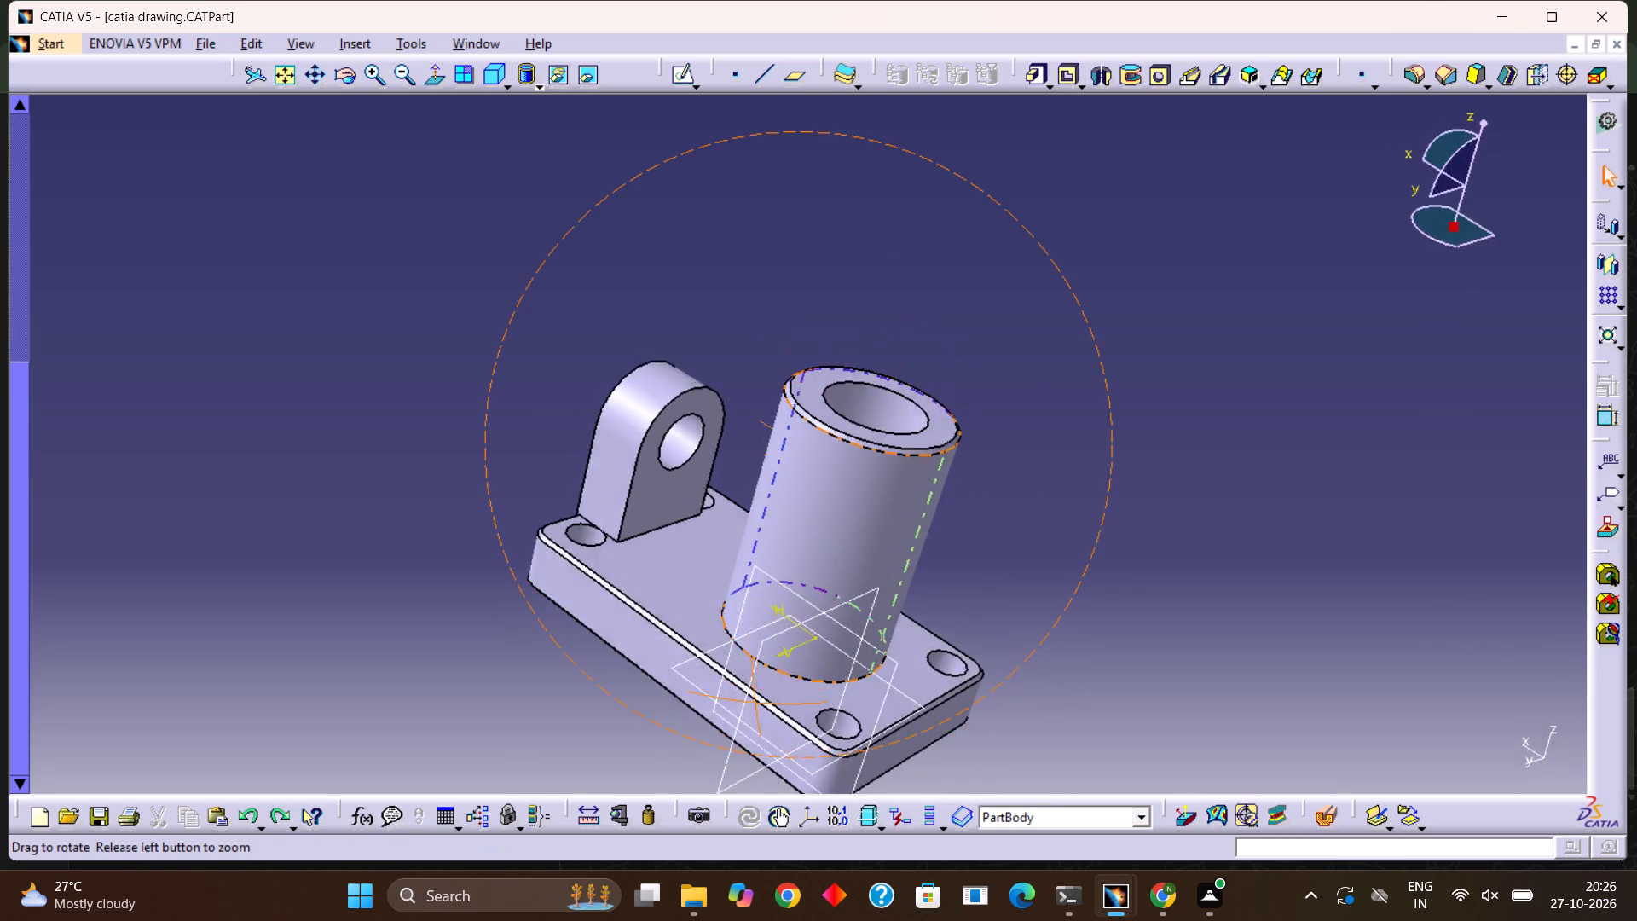
middle_click_drag(754, 705, 1488, 656)
right_click_drag(754, 705, 1484, 657)
scroll(472, 634, "down", 1)
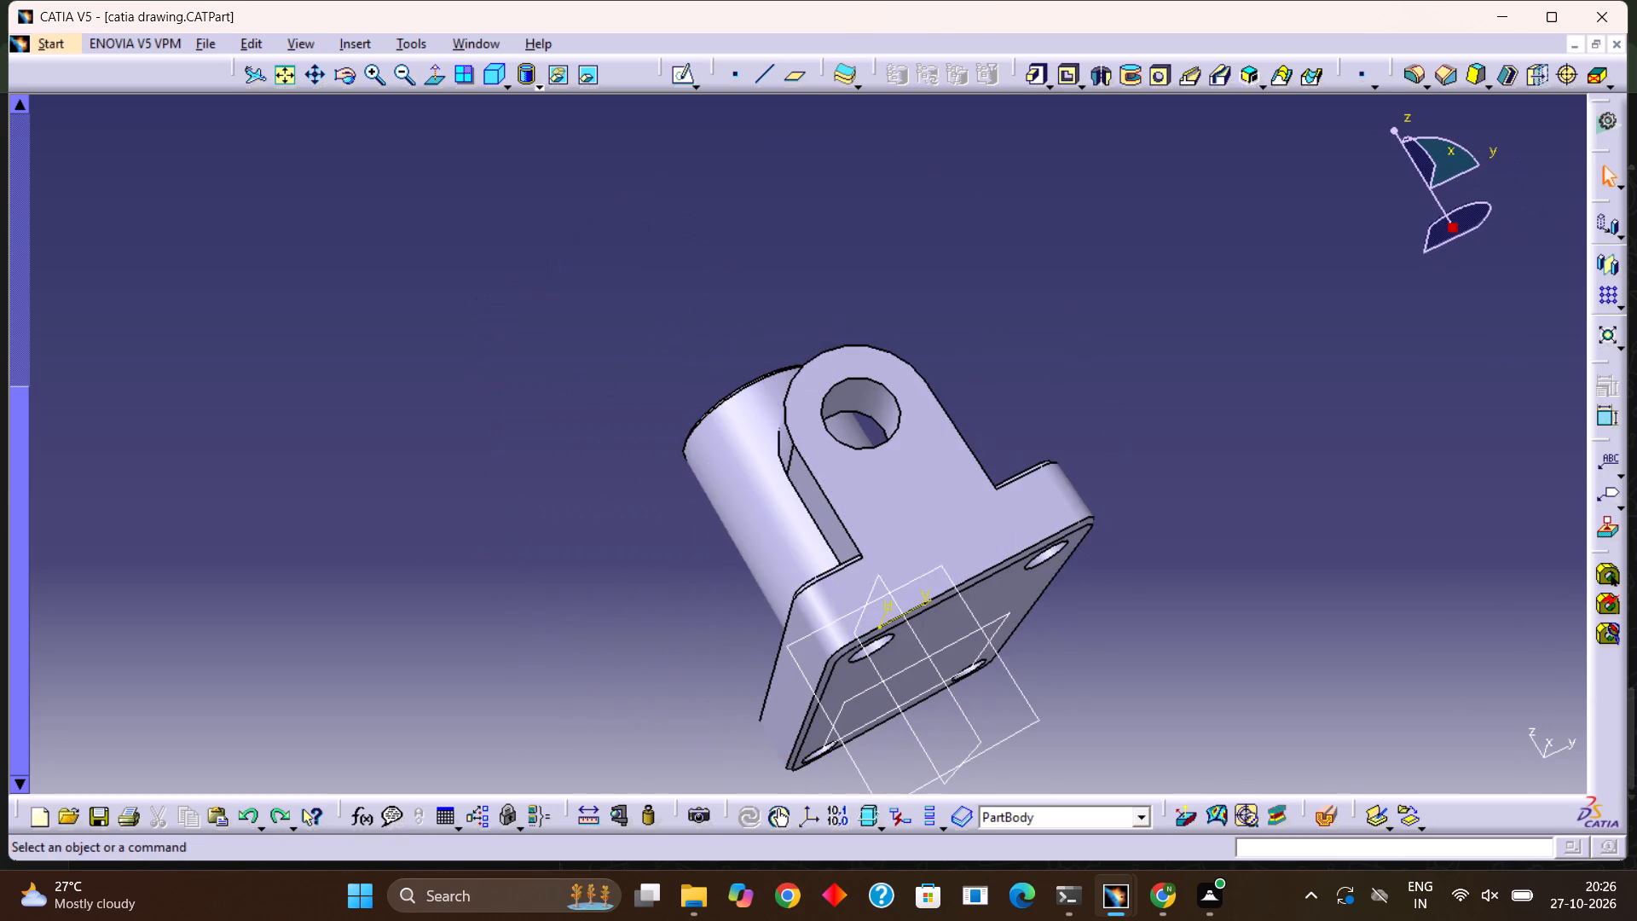
middle_click_drag(758, 451, 1166, 449)
right_click_drag(759, 451, 1166, 449)
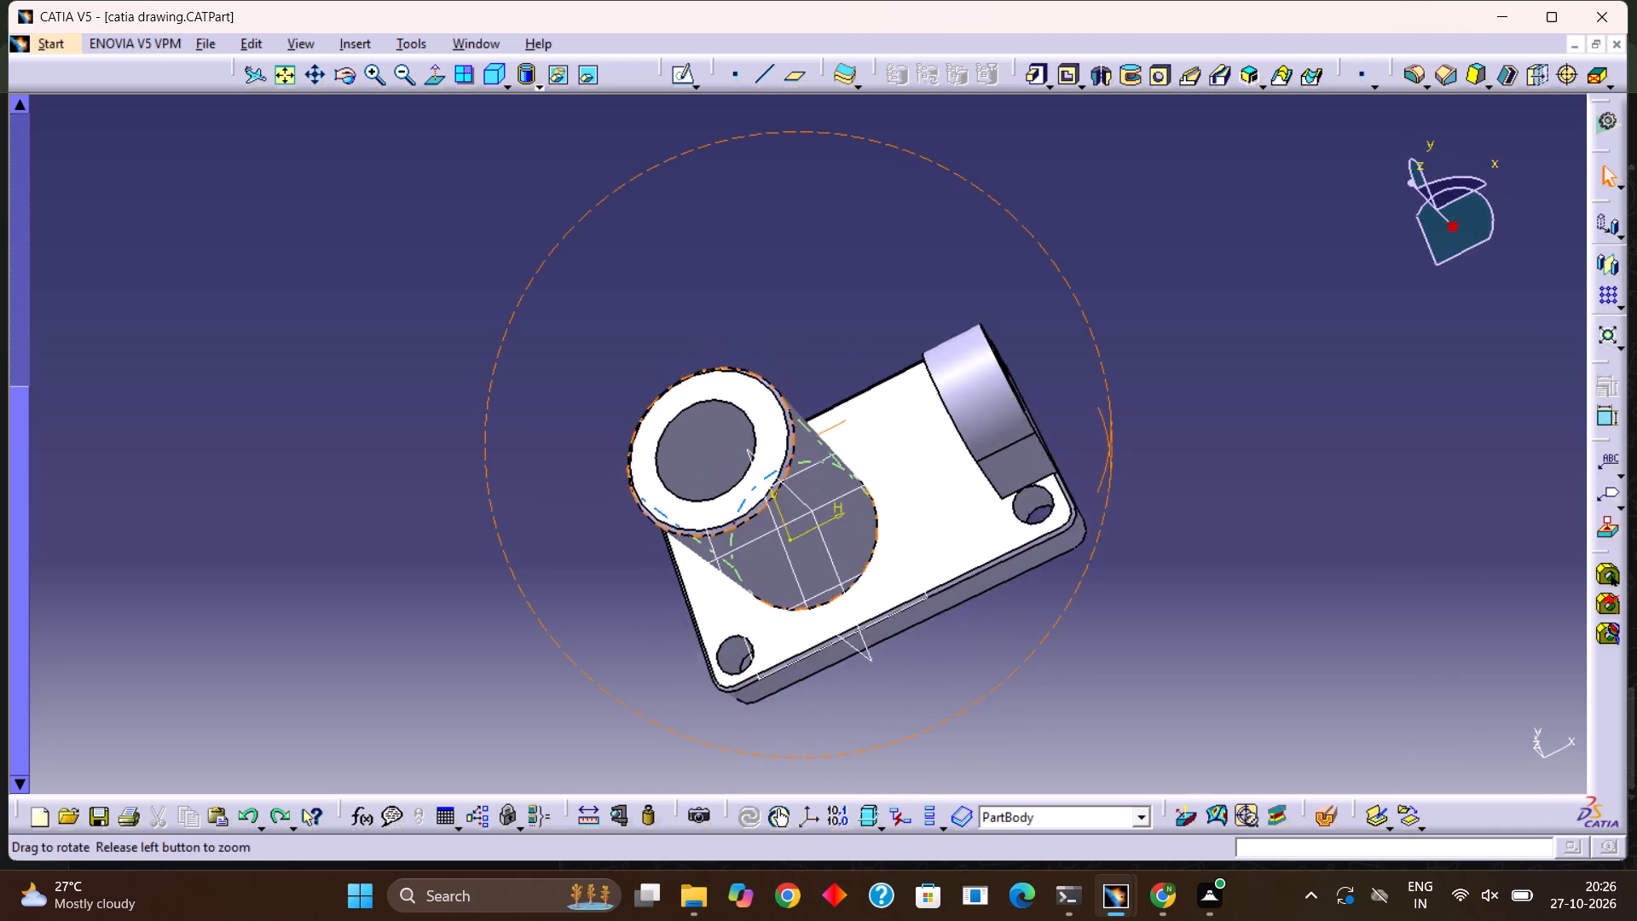
middle_click_drag(1166, 449, 1012, 501)
right_click_drag(1166, 449, 1012, 502)
middle_click_drag(779, 613, 807, 383)
right_click_drag(791, 530, 807, 383)
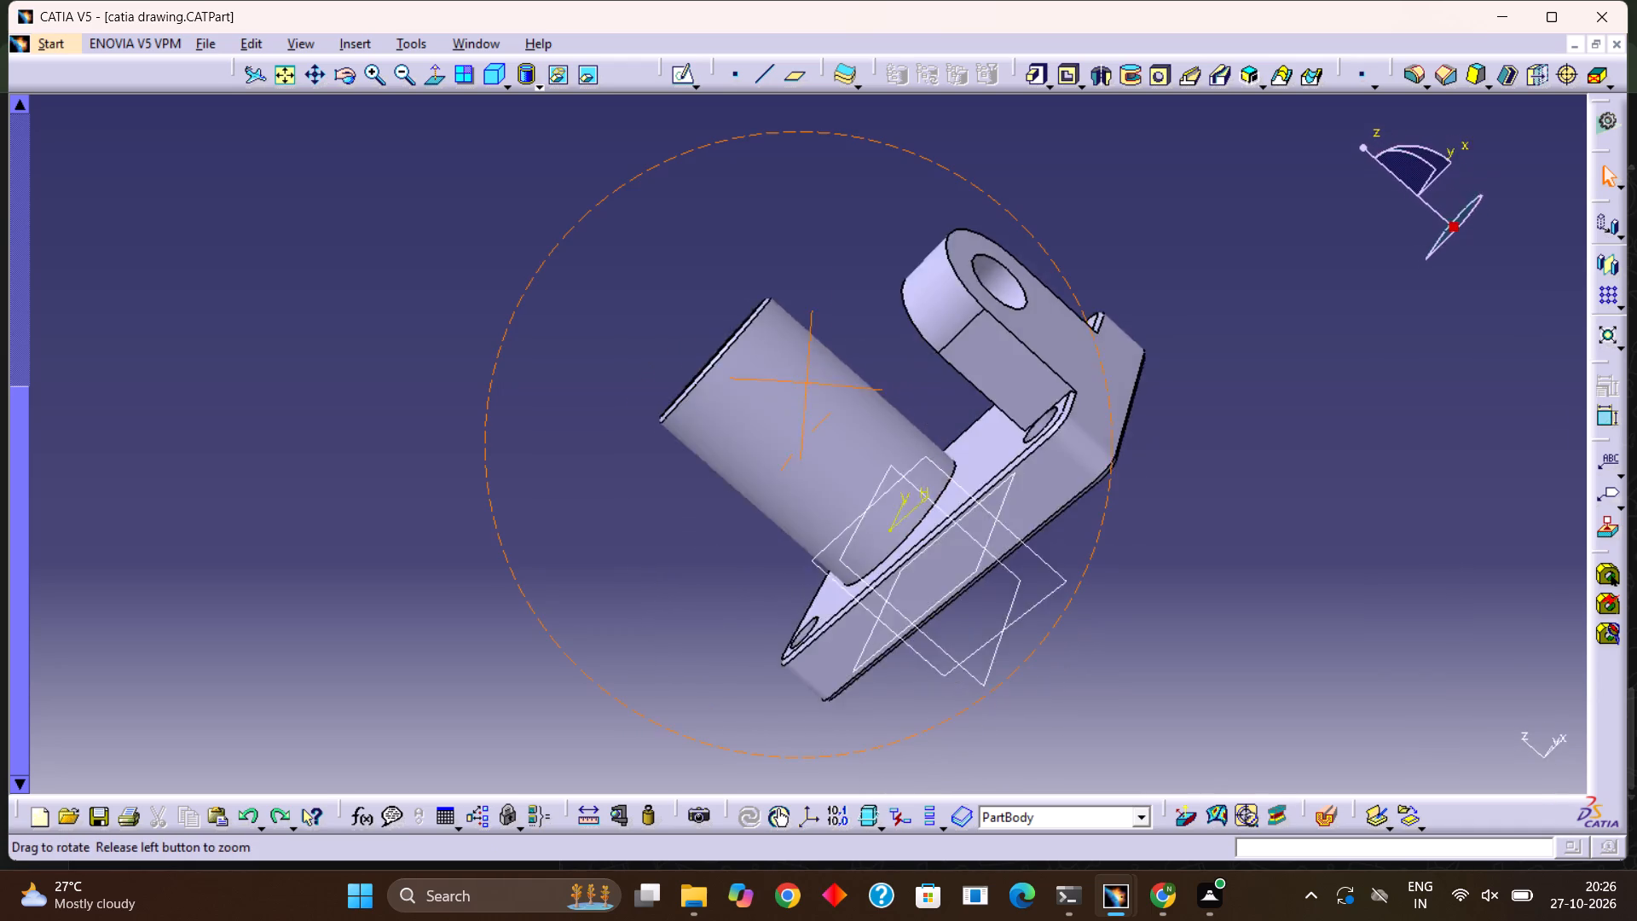
middle_click_drag(807, 383, 1020, 451)
right_click_drag(807, 383, 1020, 451)
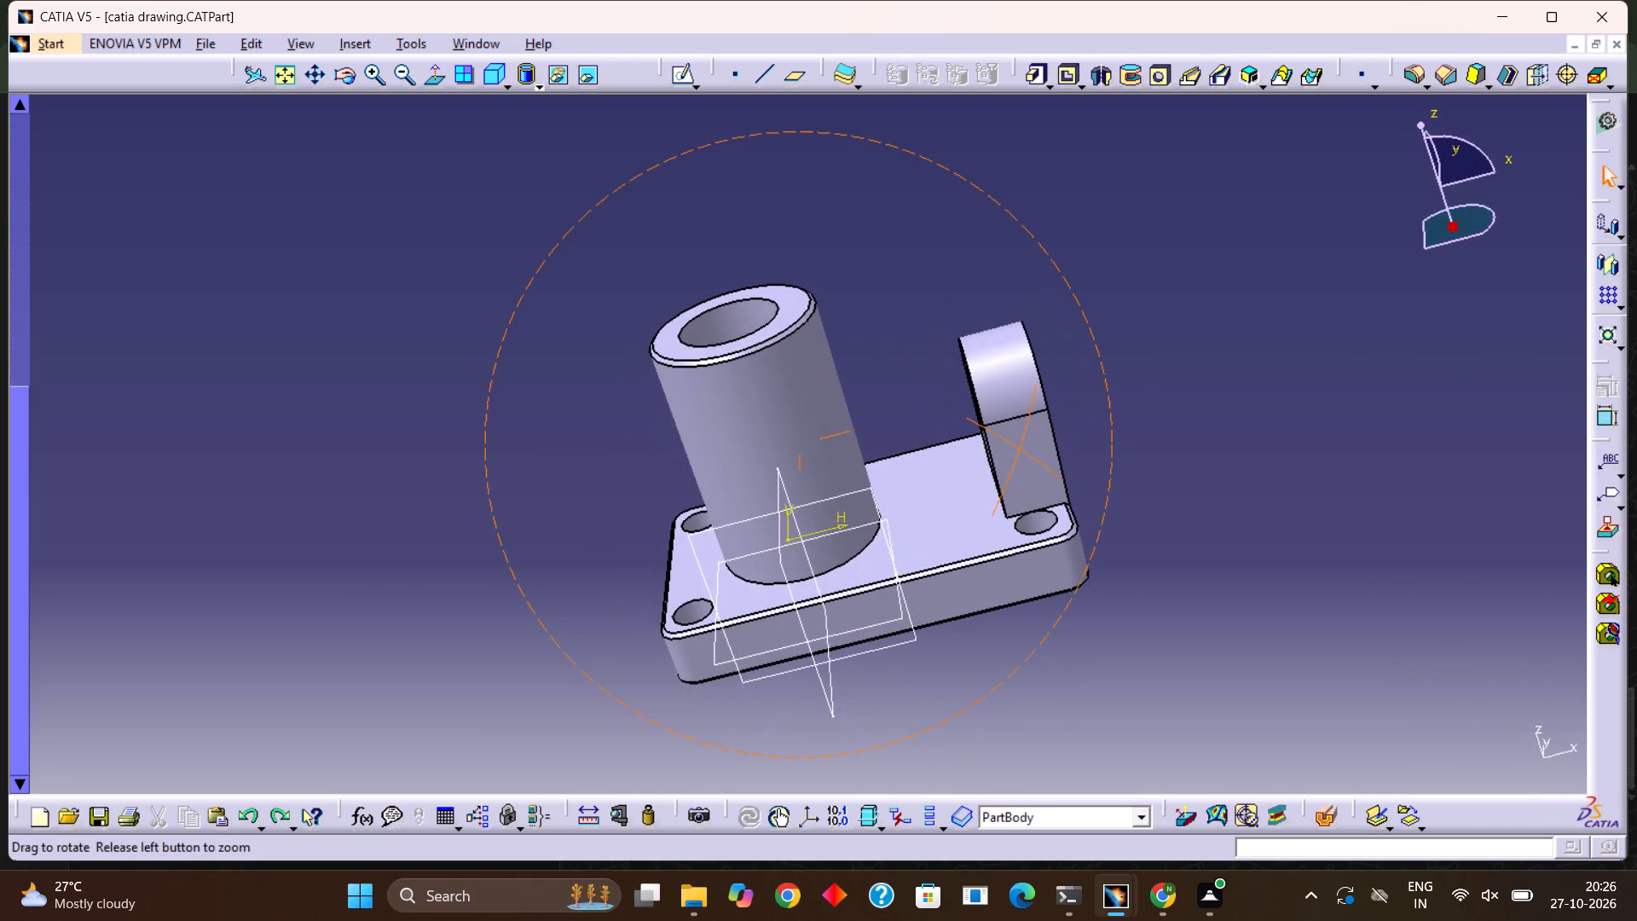
middle_click_drag(1020, 451, 1012, 468)
right_click_drag(1020, 451, 1012, 467)
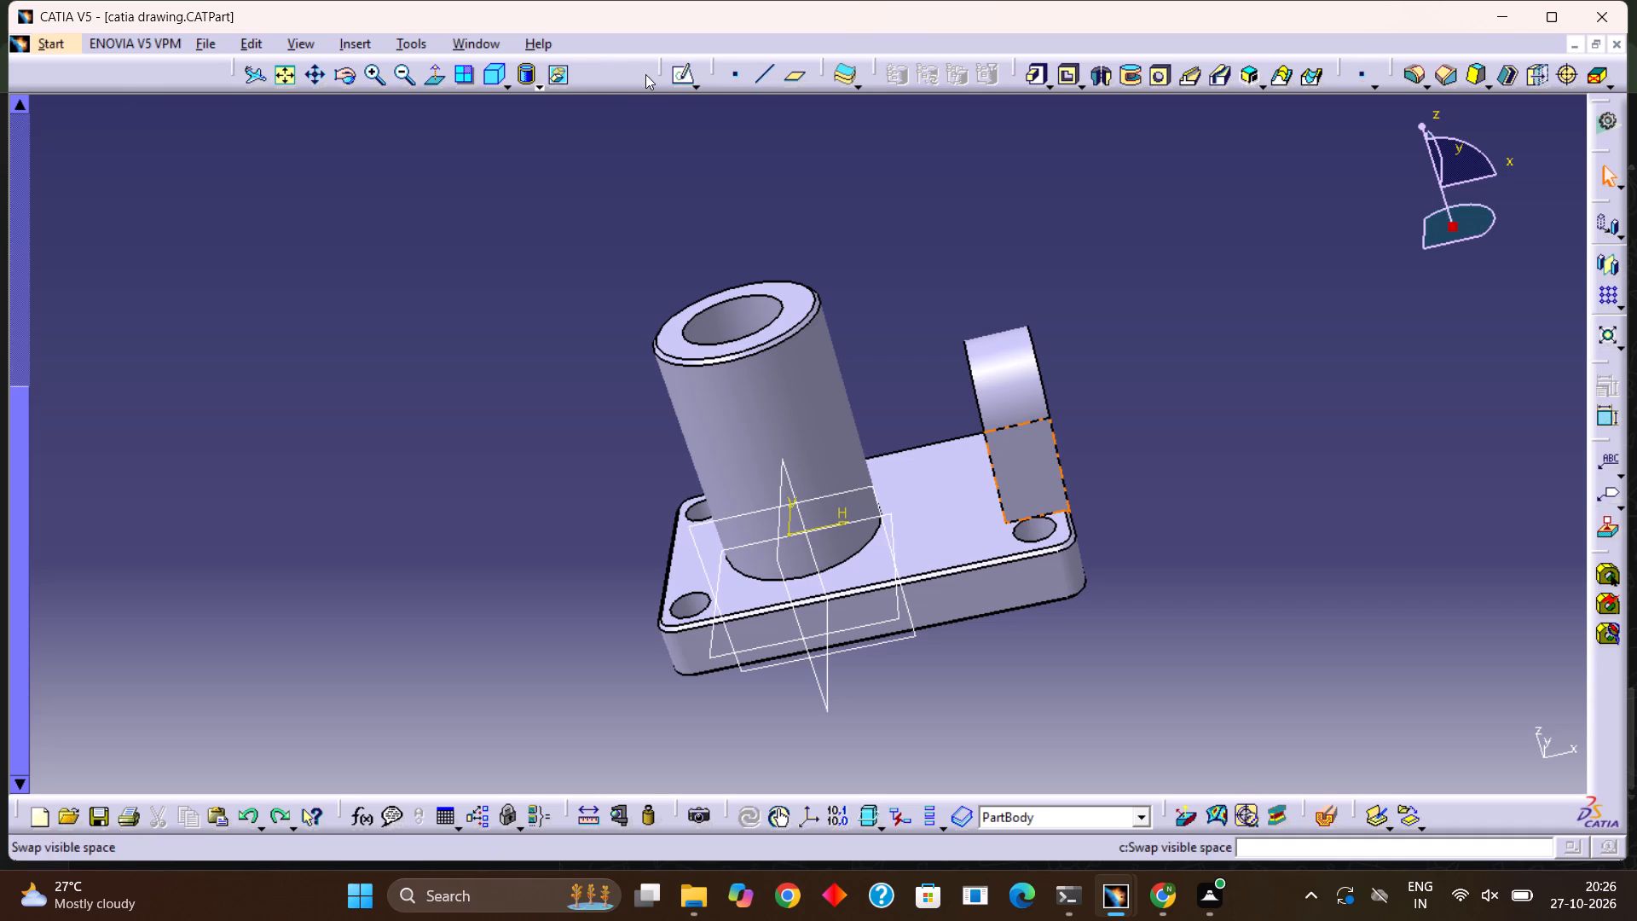
Sketch a horizontal line about 27 mm long on the cylinder's top face, running from its outer edge toward the lug, and exit the sketch.
left_click(684, 84)
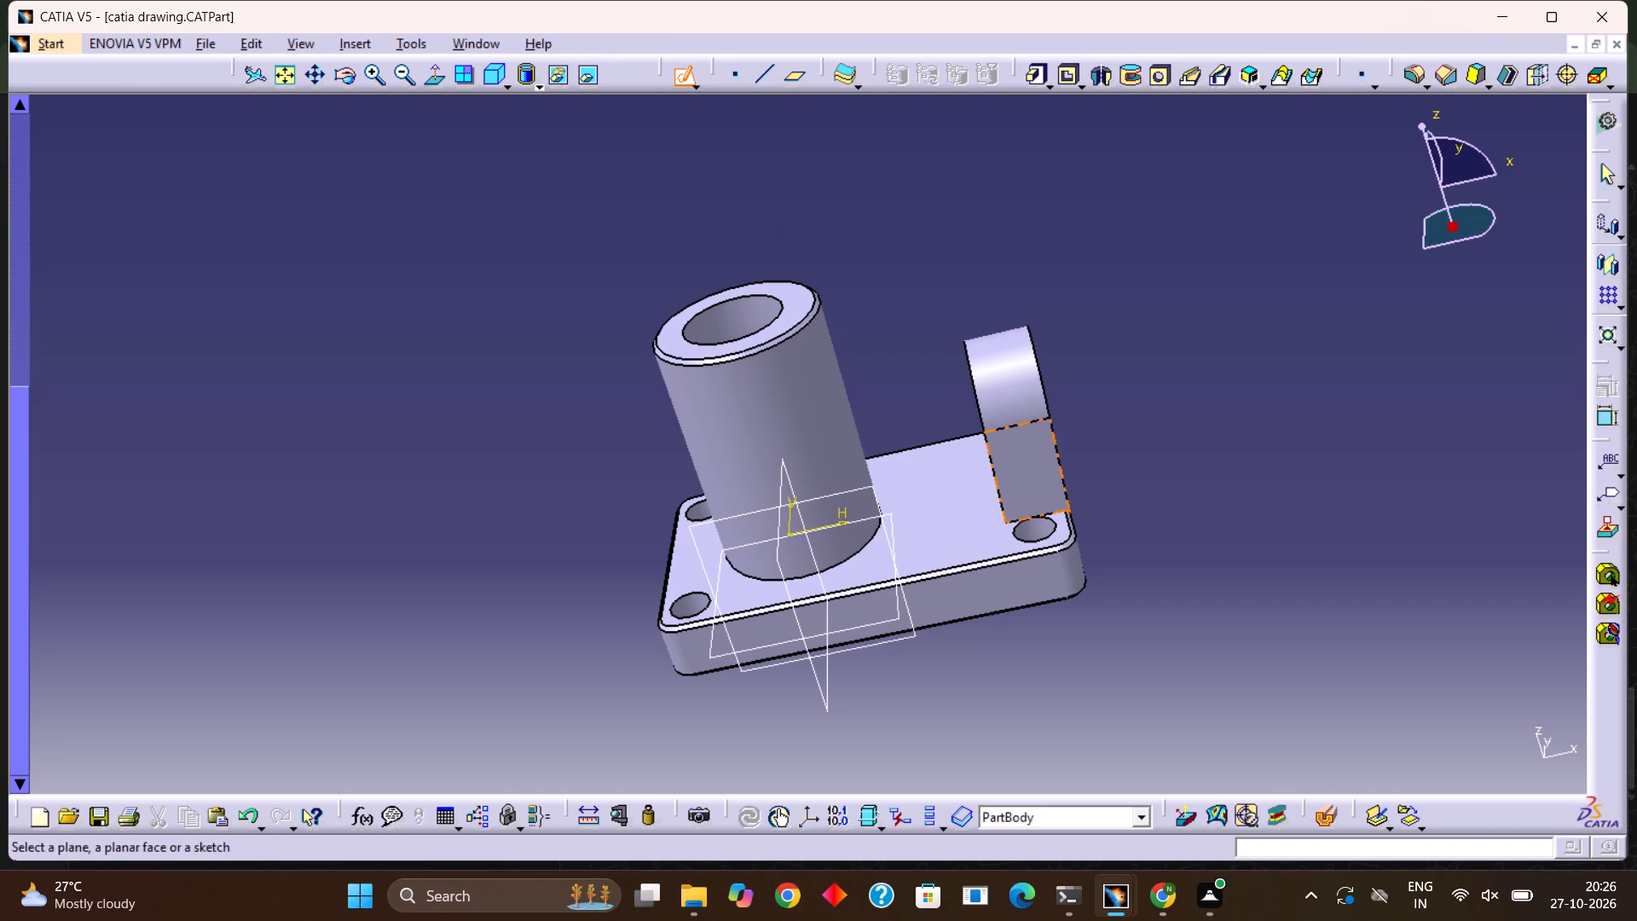
left_click(803, 306)
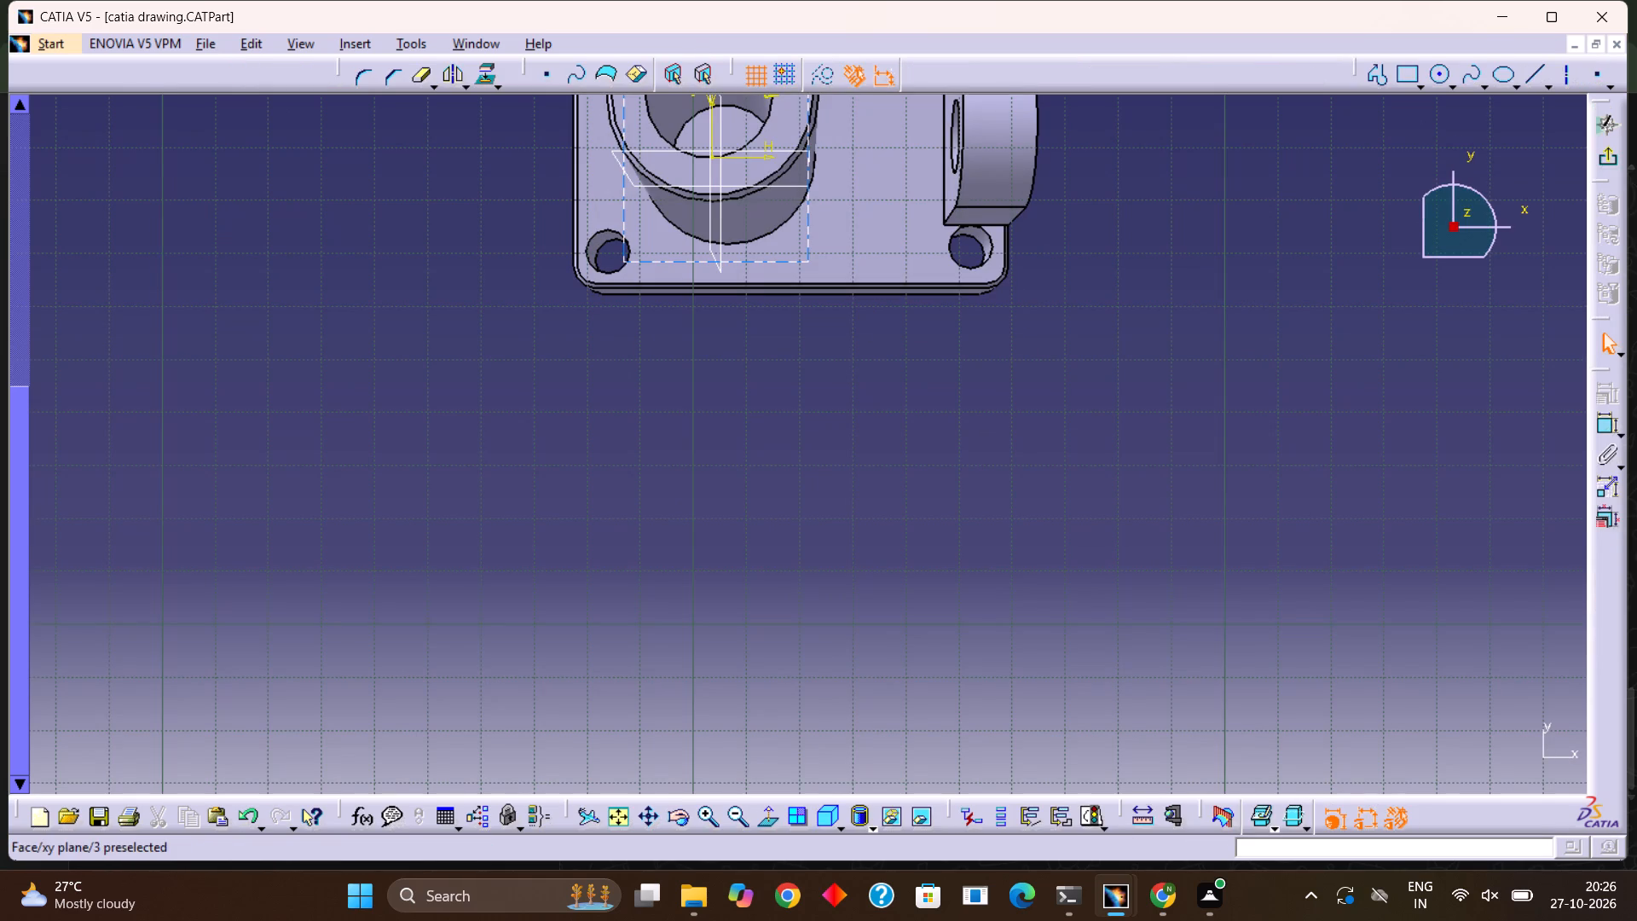
middle_click_drag(810, 220, 826, 470)
right_click_drag(810, 223, 829, 308)
middle_click_drag(821, 419, 822, 331)
middle_click_drag(836, 294, 822, 433)
scroll(836, 304, "down", 1)
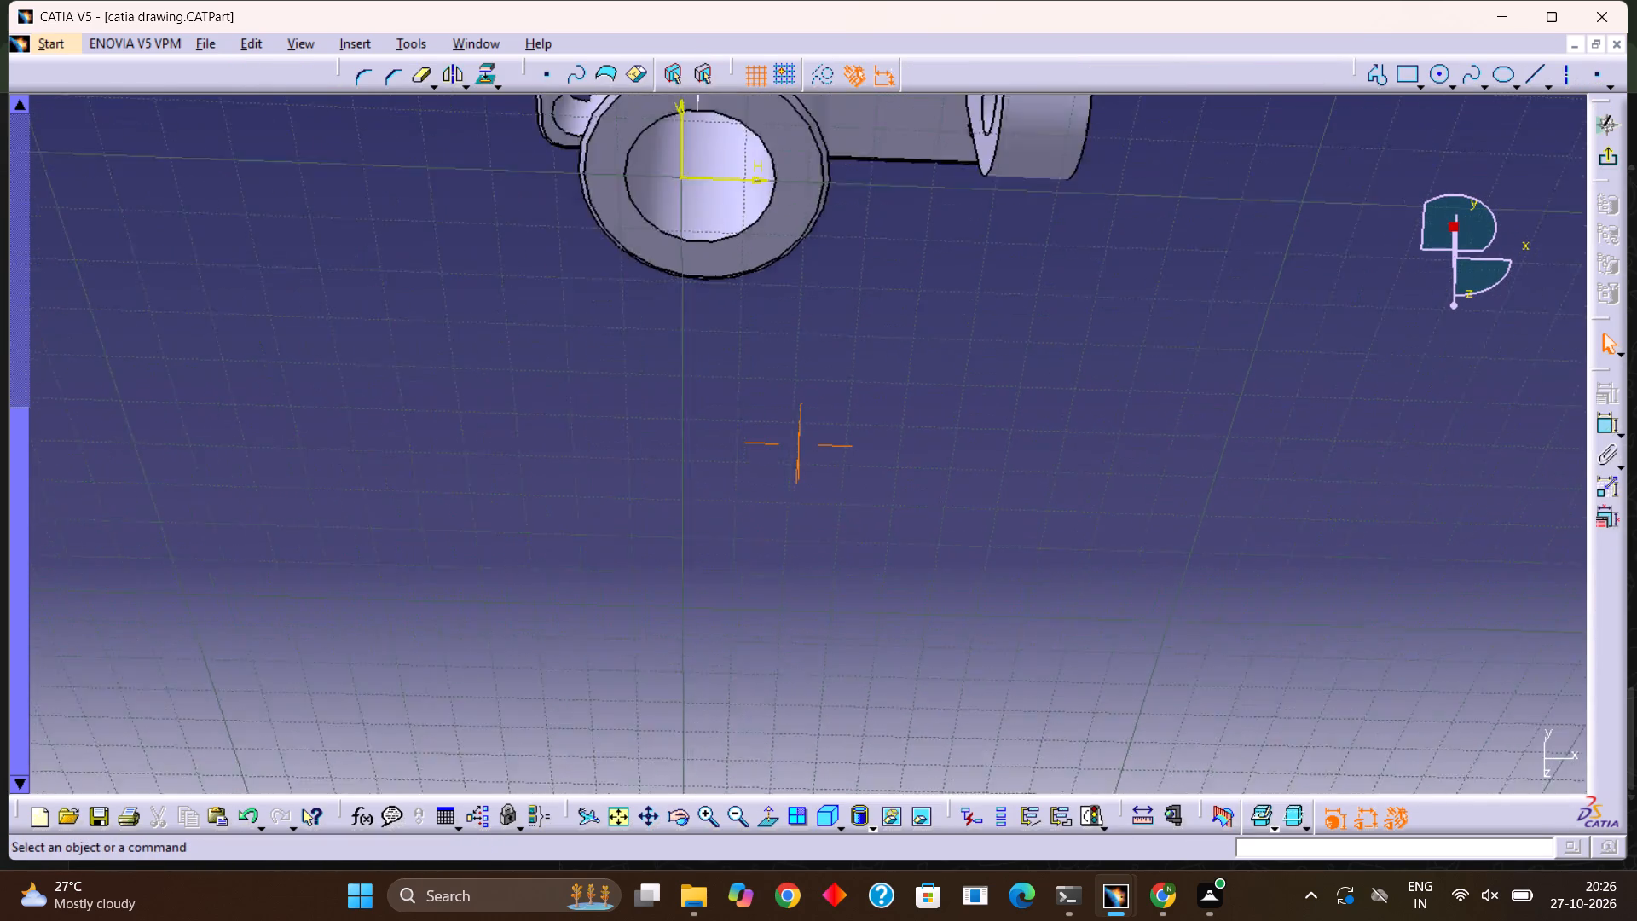
middle_click_drag(822, 433, 801, 663)
middle_click_drag(810, 659, 799, 463)
right_click_drag(810, 659, 799, 463)
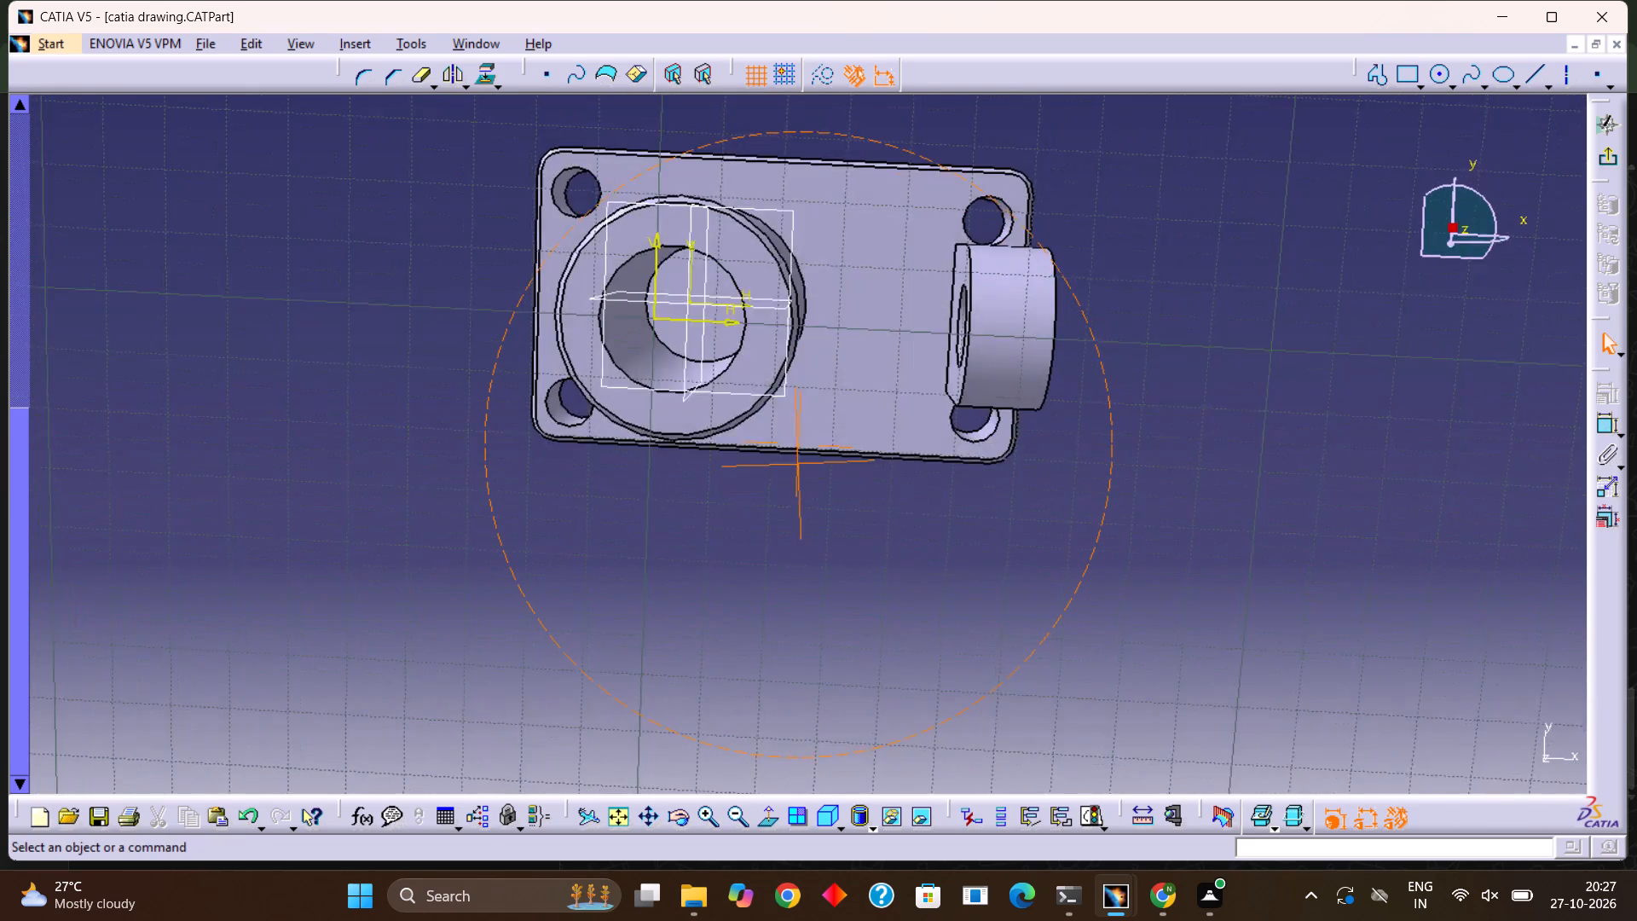
middle_click_drag(799, 463, 808, 406)
right_click_drag(799, 463, 808, 406)
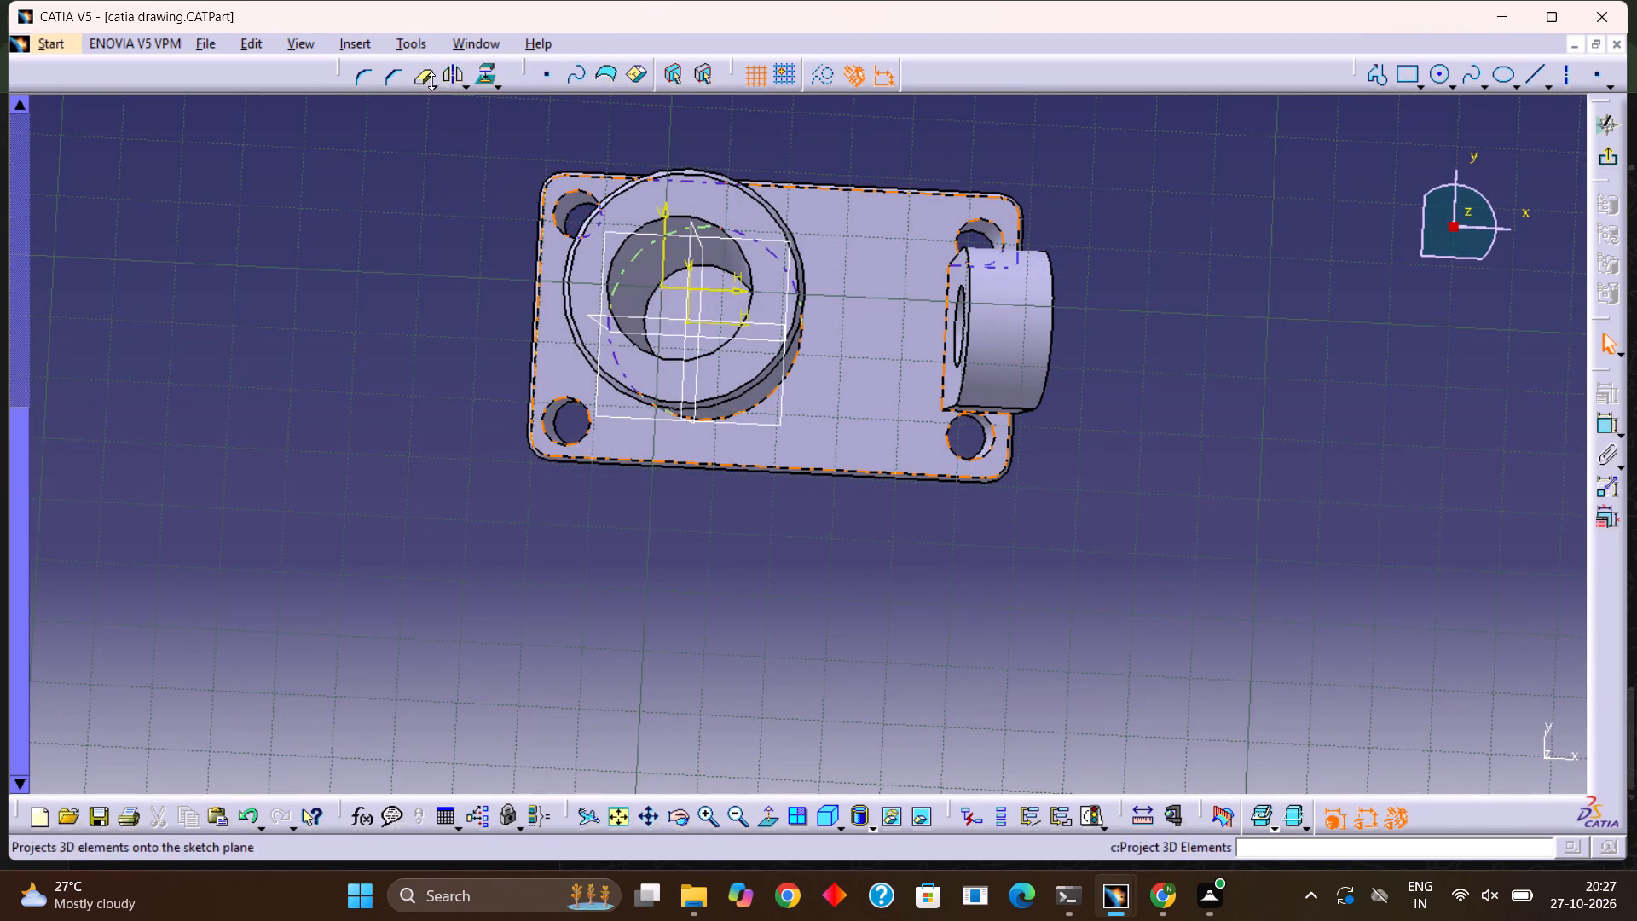
left_click(1526, 84)
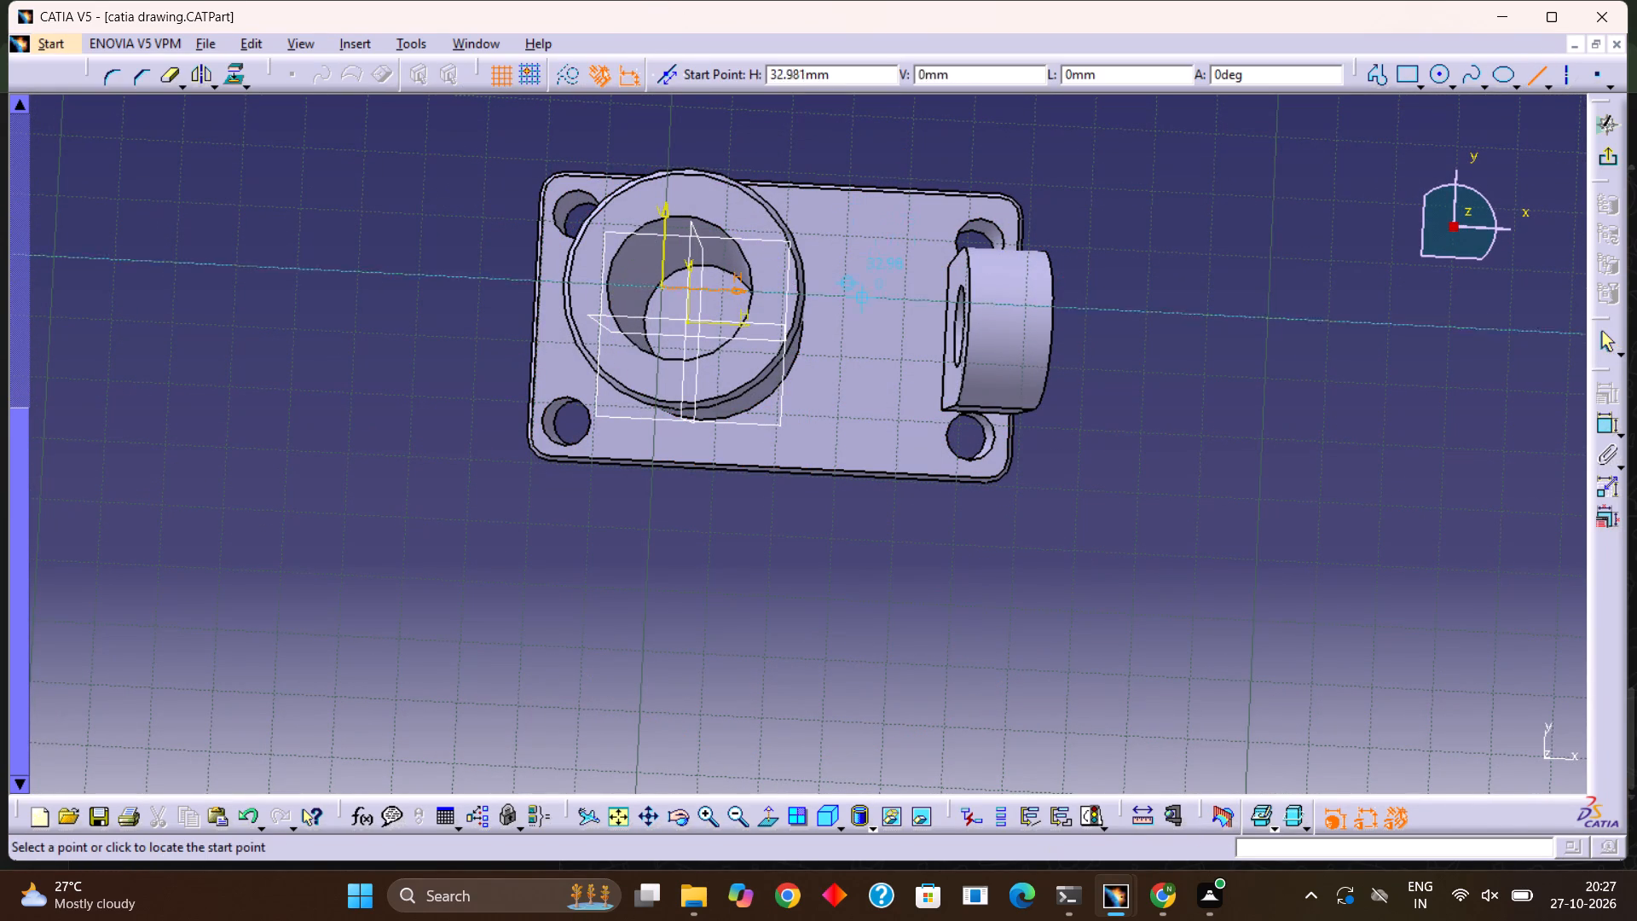
left_click(801, 298)
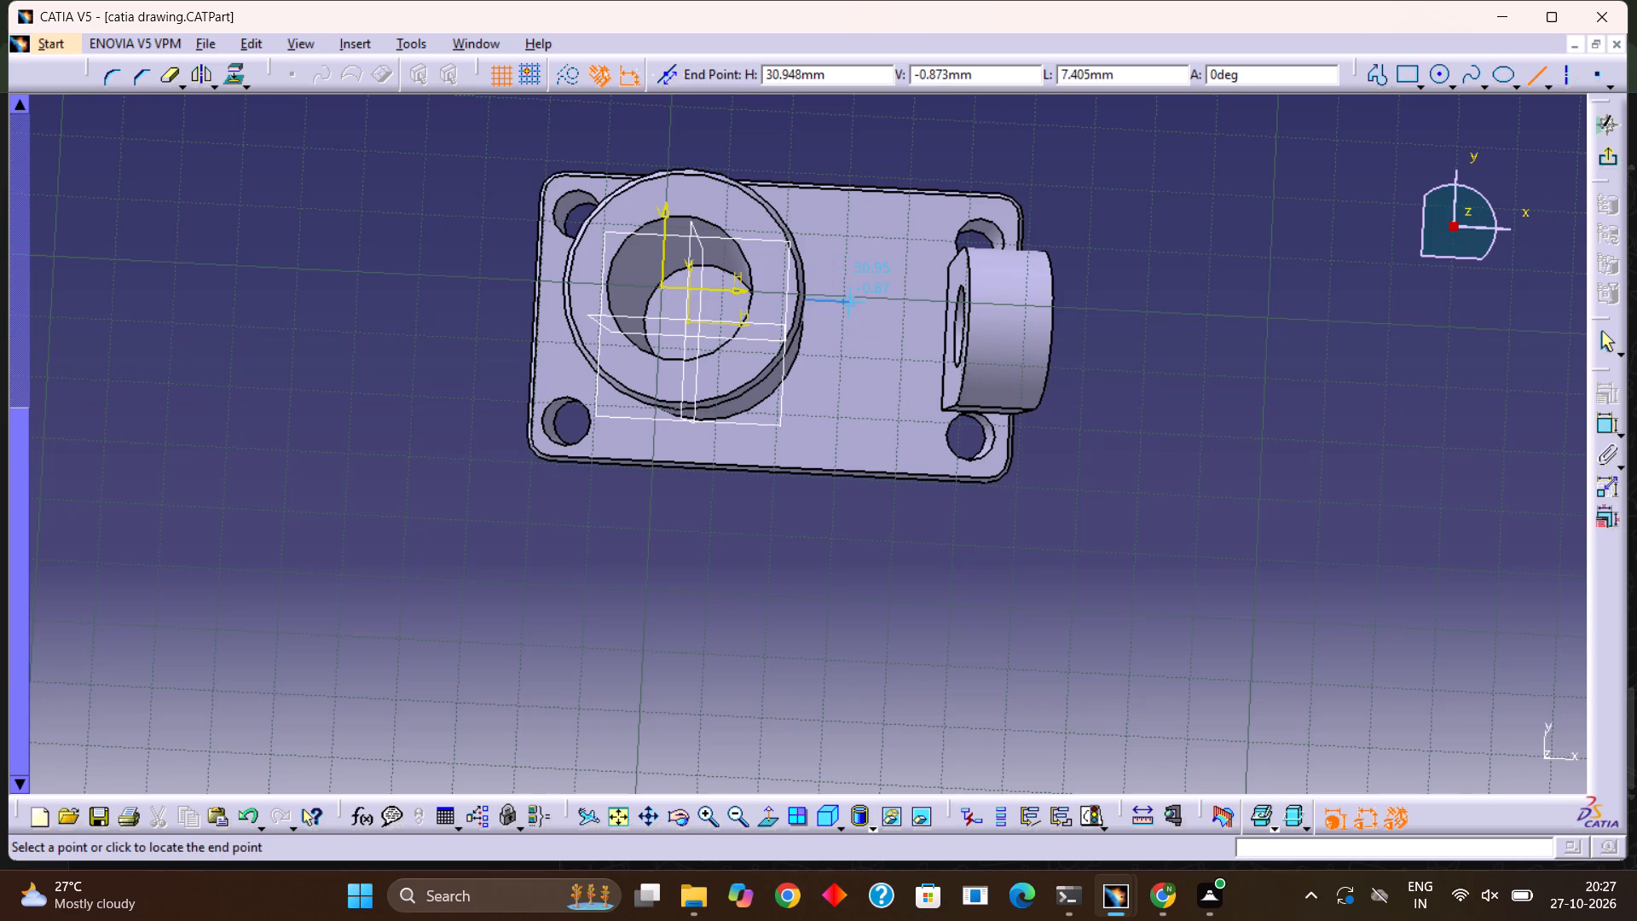
left_click(973, 307)
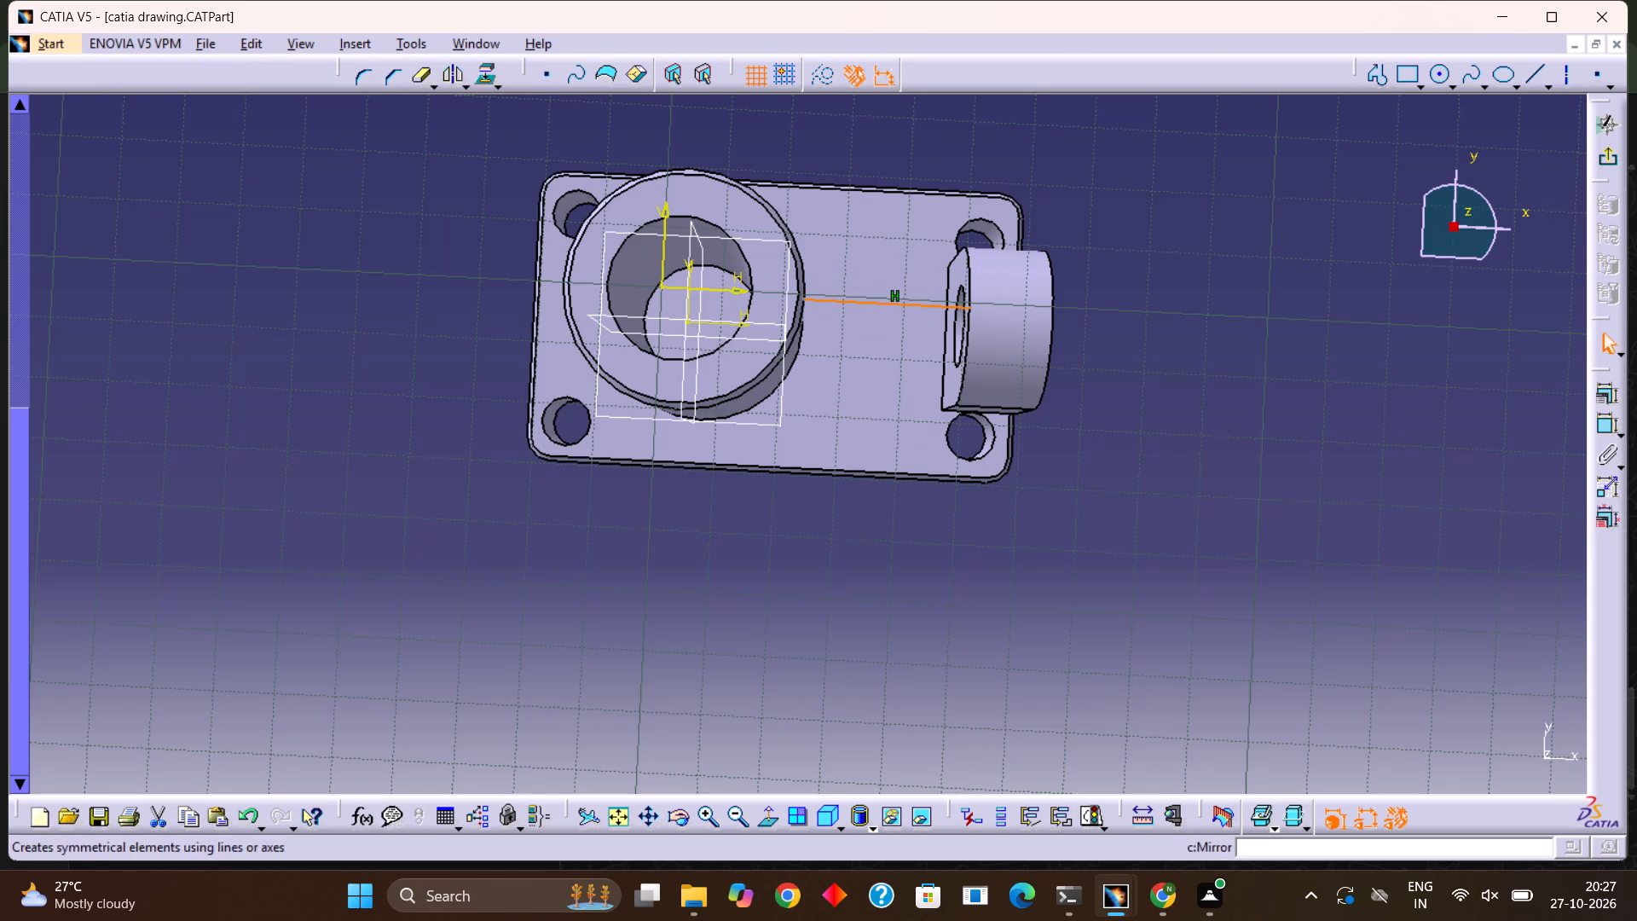
left_click(1611, 155)
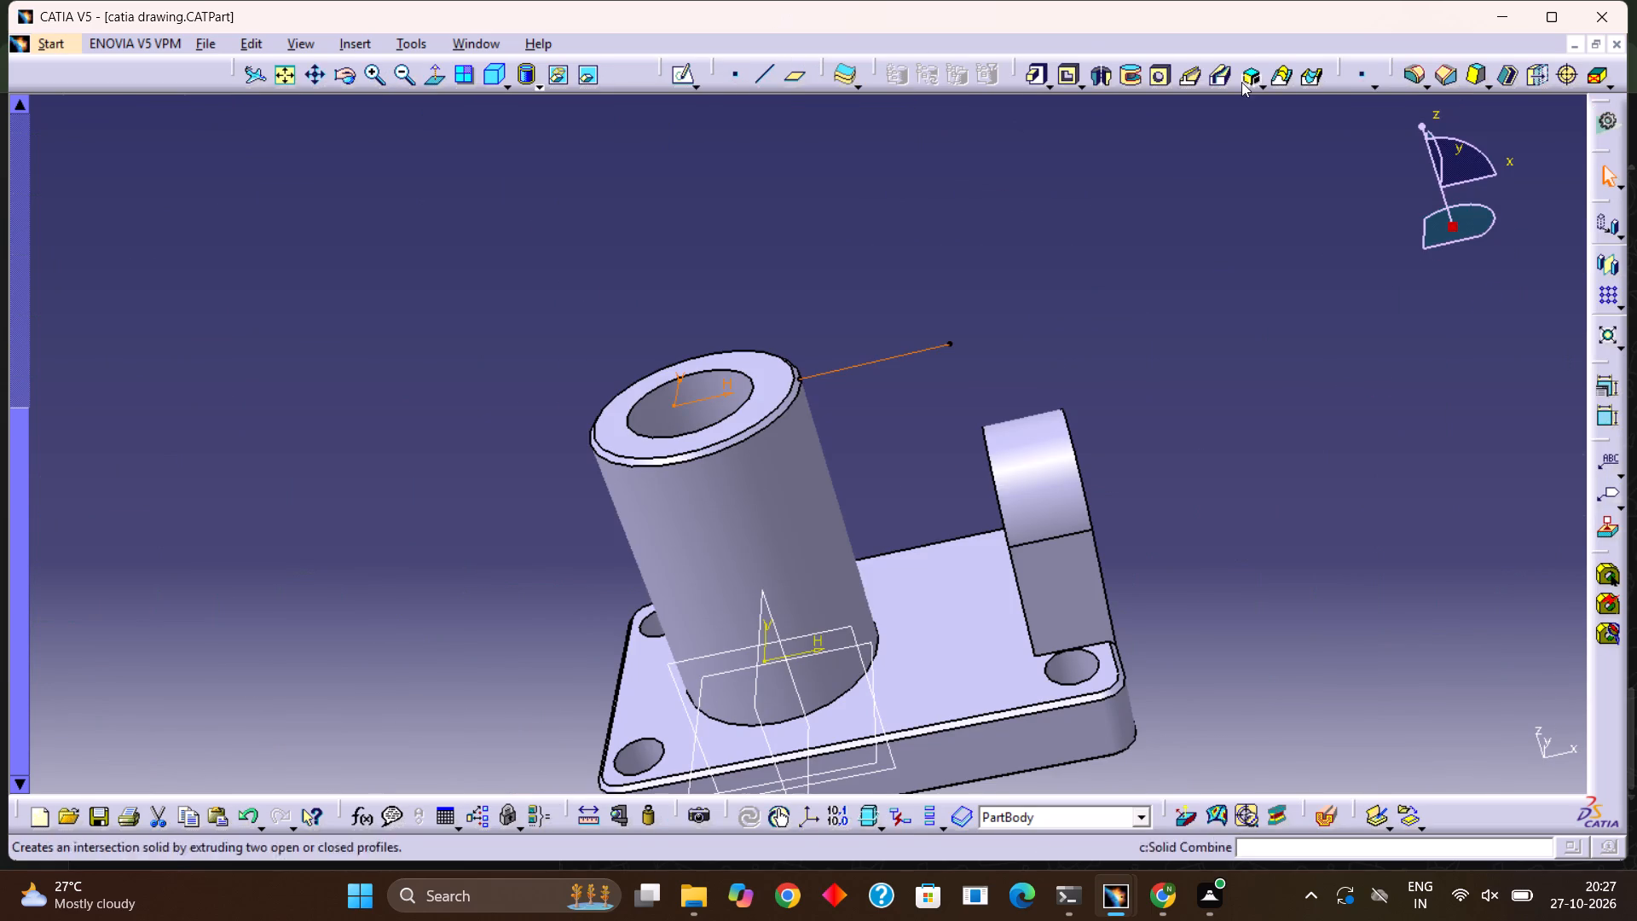
Try to create a rib with the line sketch as profile, picking the same line and the cylinder's axis as centre curve.
left_click(1190, 78)
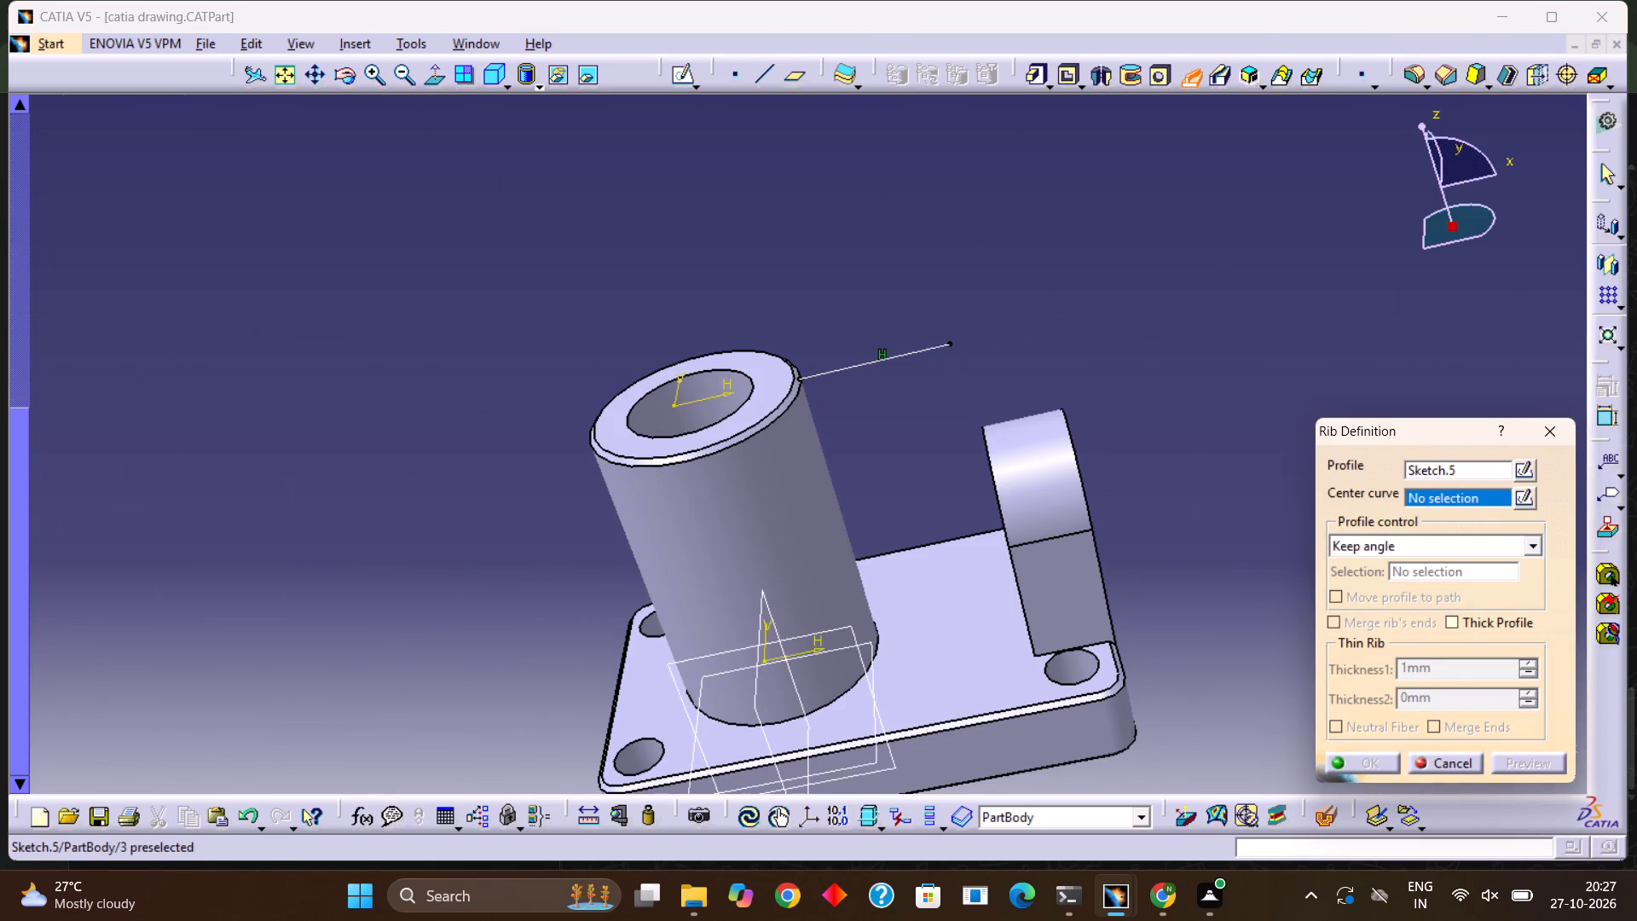
left_click(931, 349)
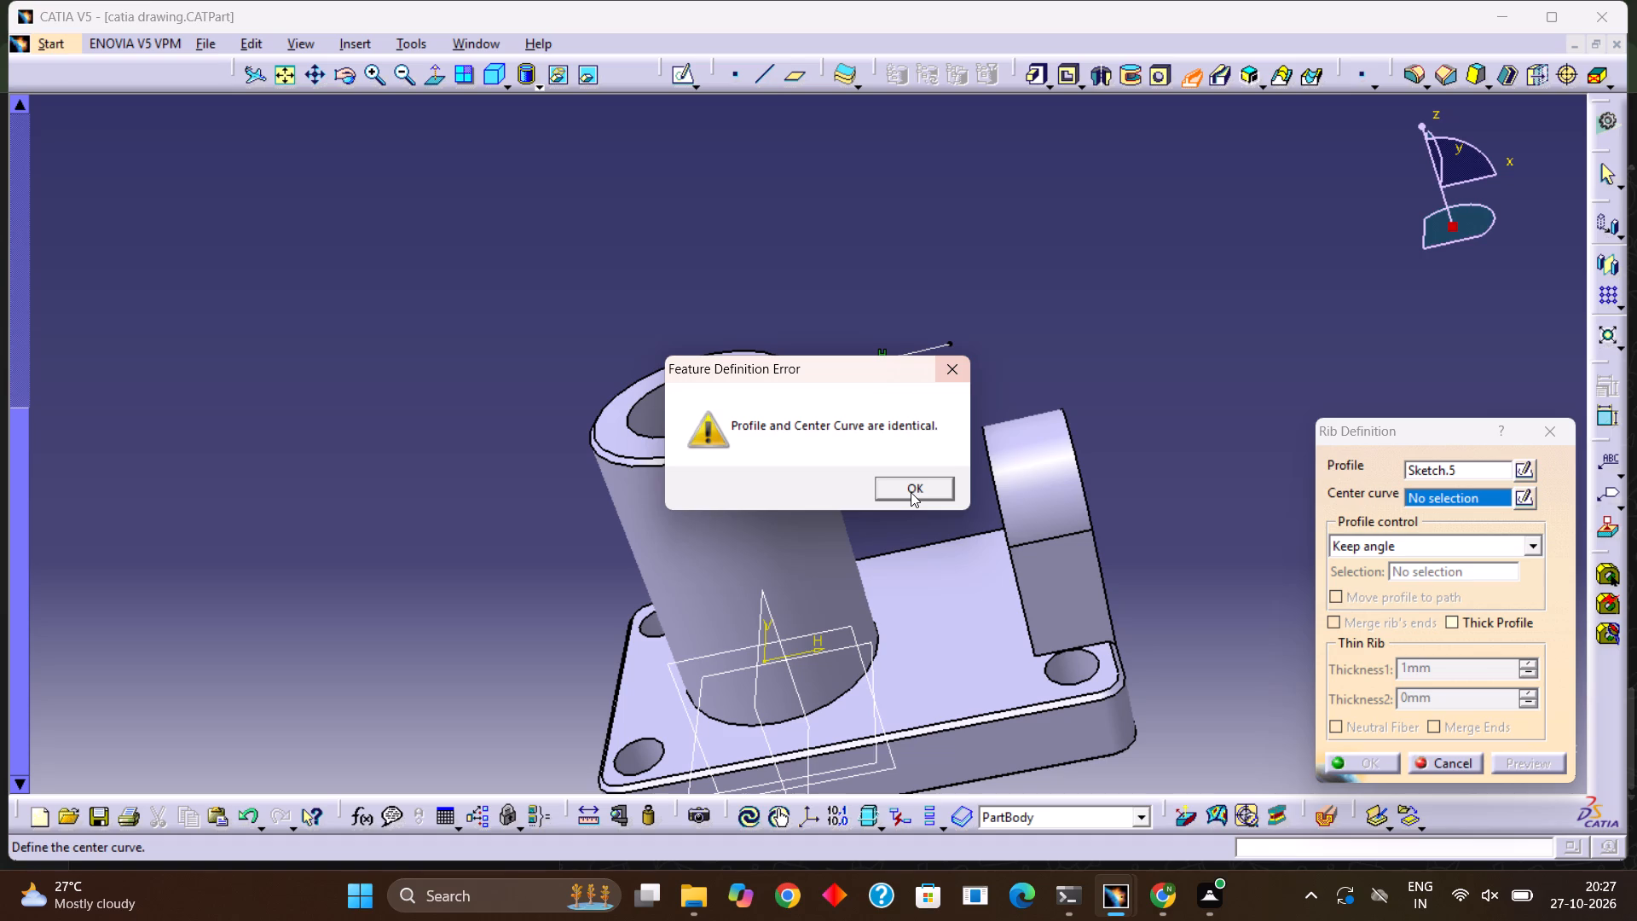
left_click(911, 492)
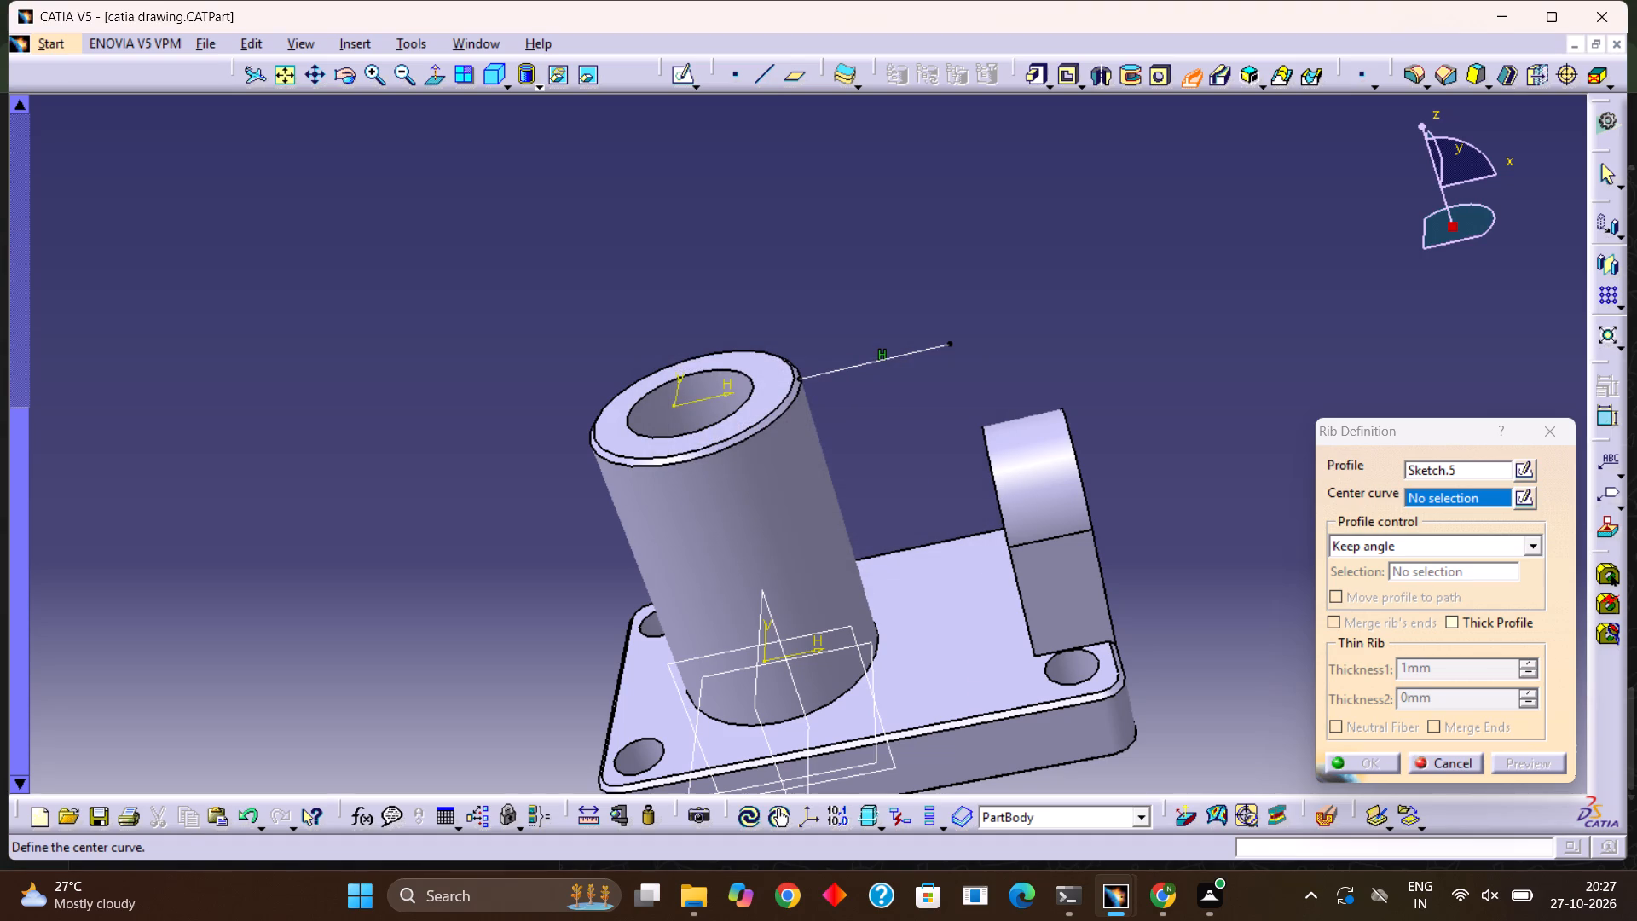
left_click(841, 567)
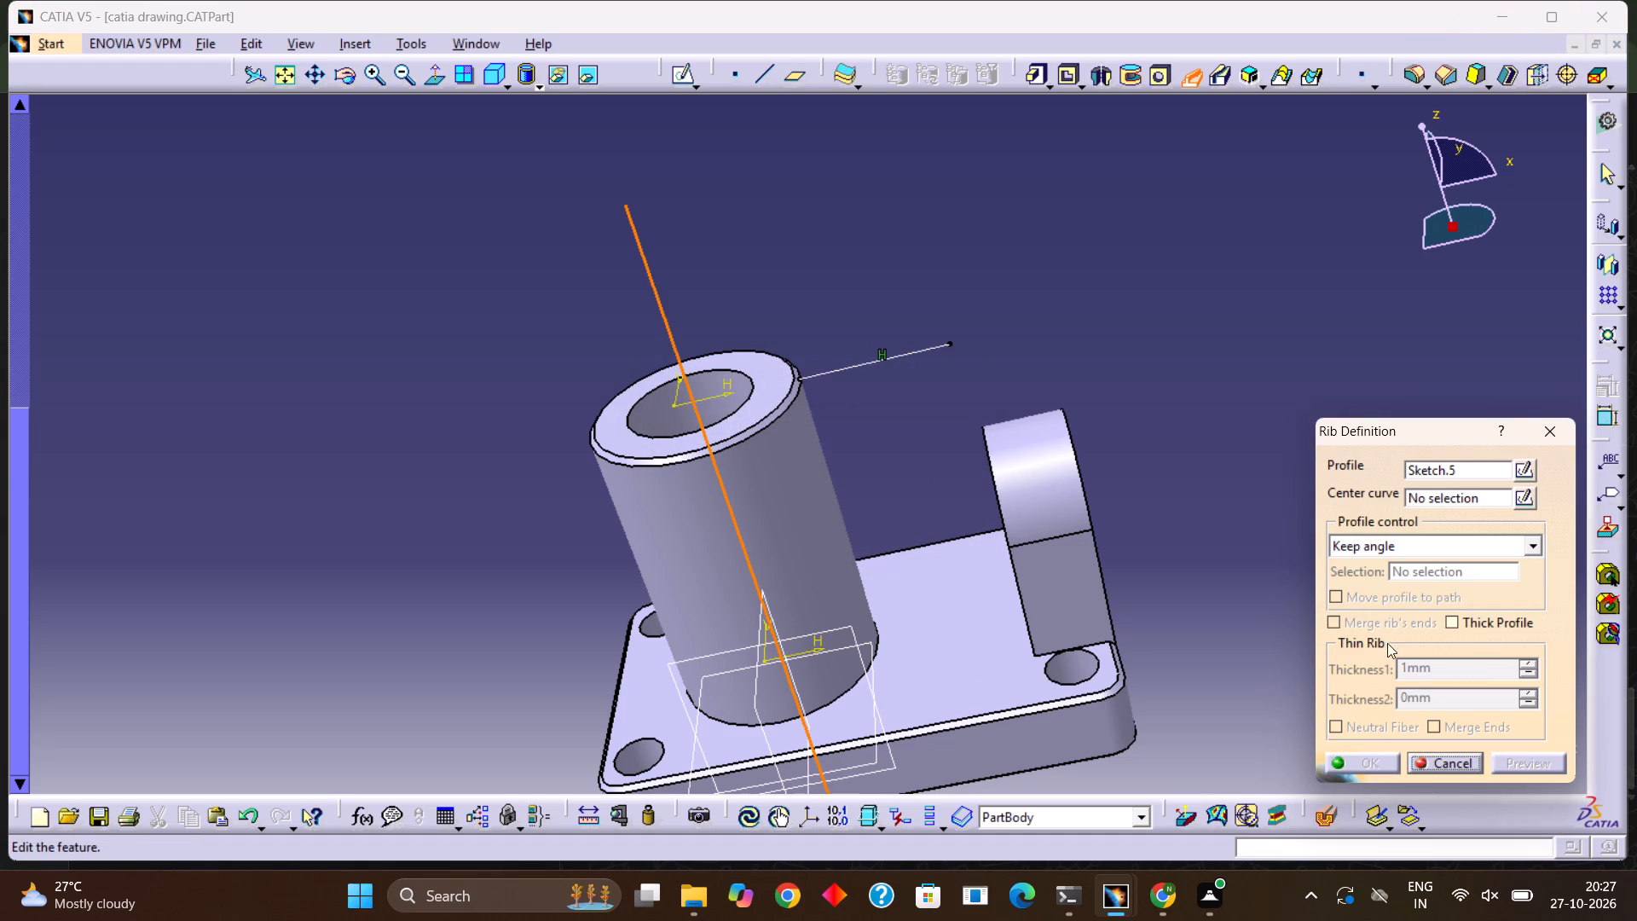
left_click(899, 347)
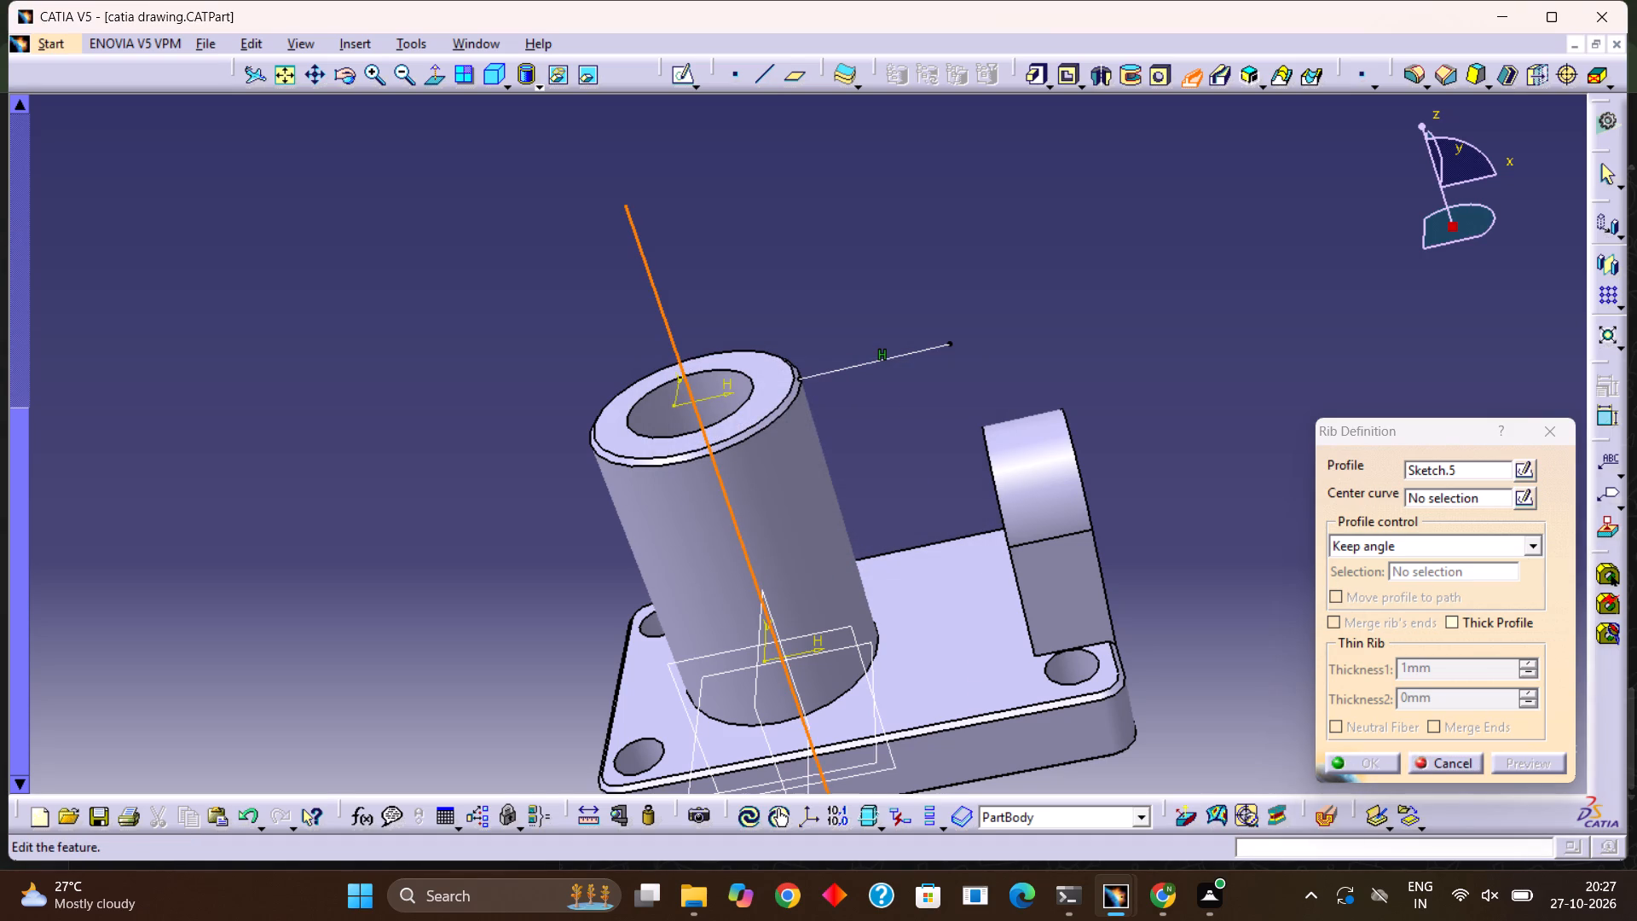
left_click(901, 354)
Start a new centre-curve sketch within the rib definition and try to pick its sketch plane on the lug.
left_click(1519, 497)
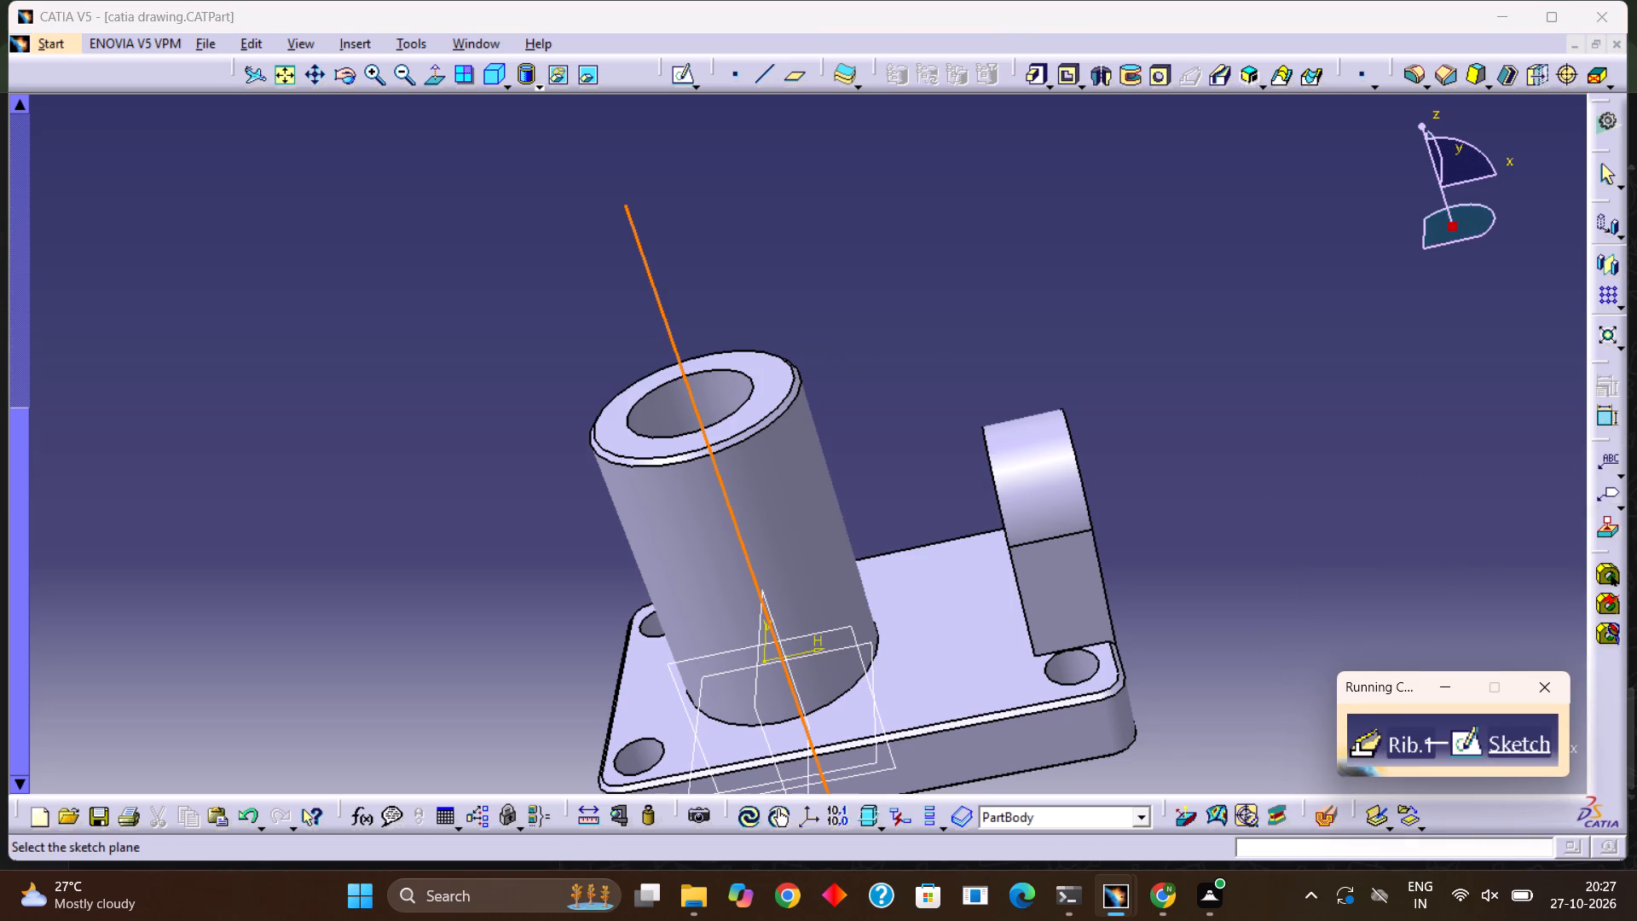
left_click(1540, 687)
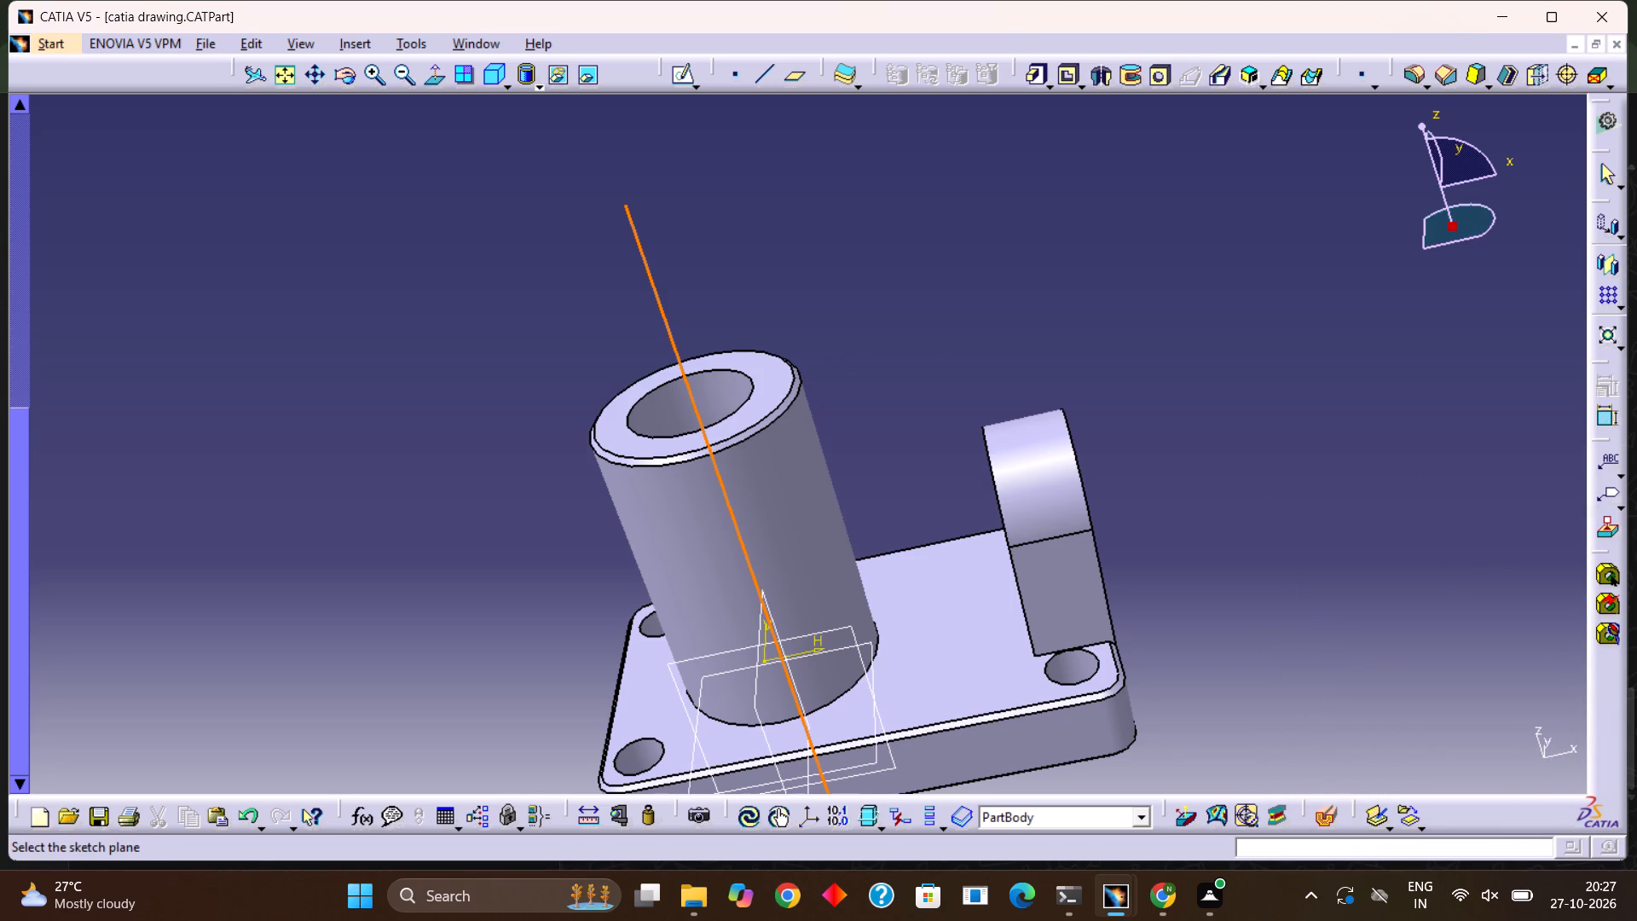
left_click(637, 252)
left_click(1016, 442)
middle_click_drag(850, 523, 891, 530)
right_click_drag(851, 522, 892, 534)
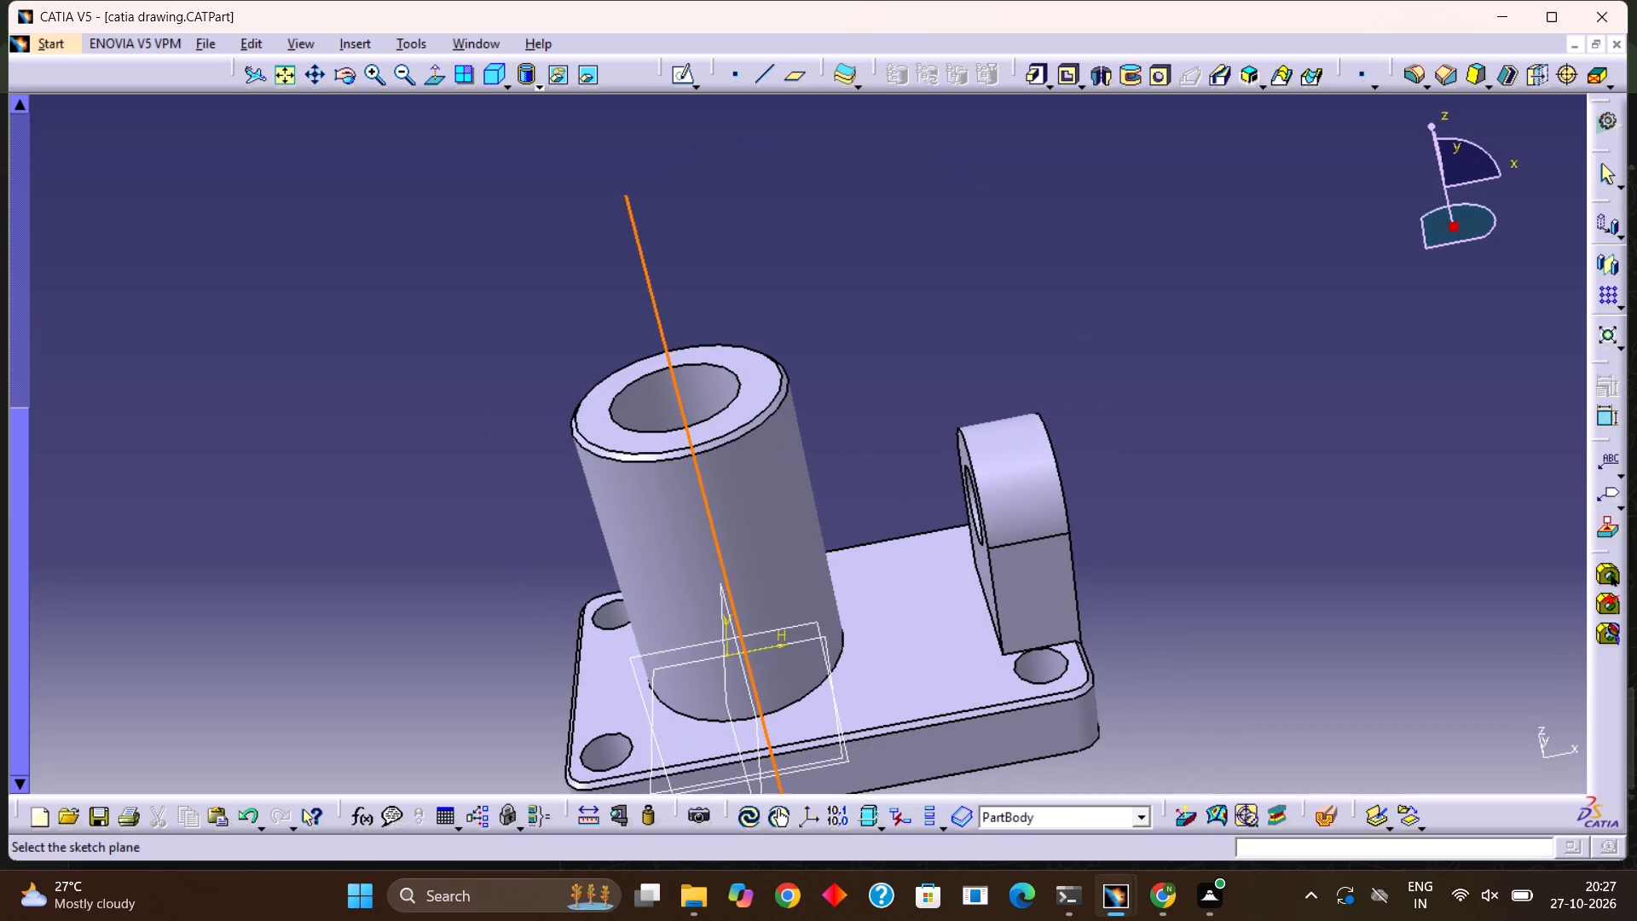
middle_click_drag(892, 534, 896, 579)
right_click_drag(892, 534, 896, 575)
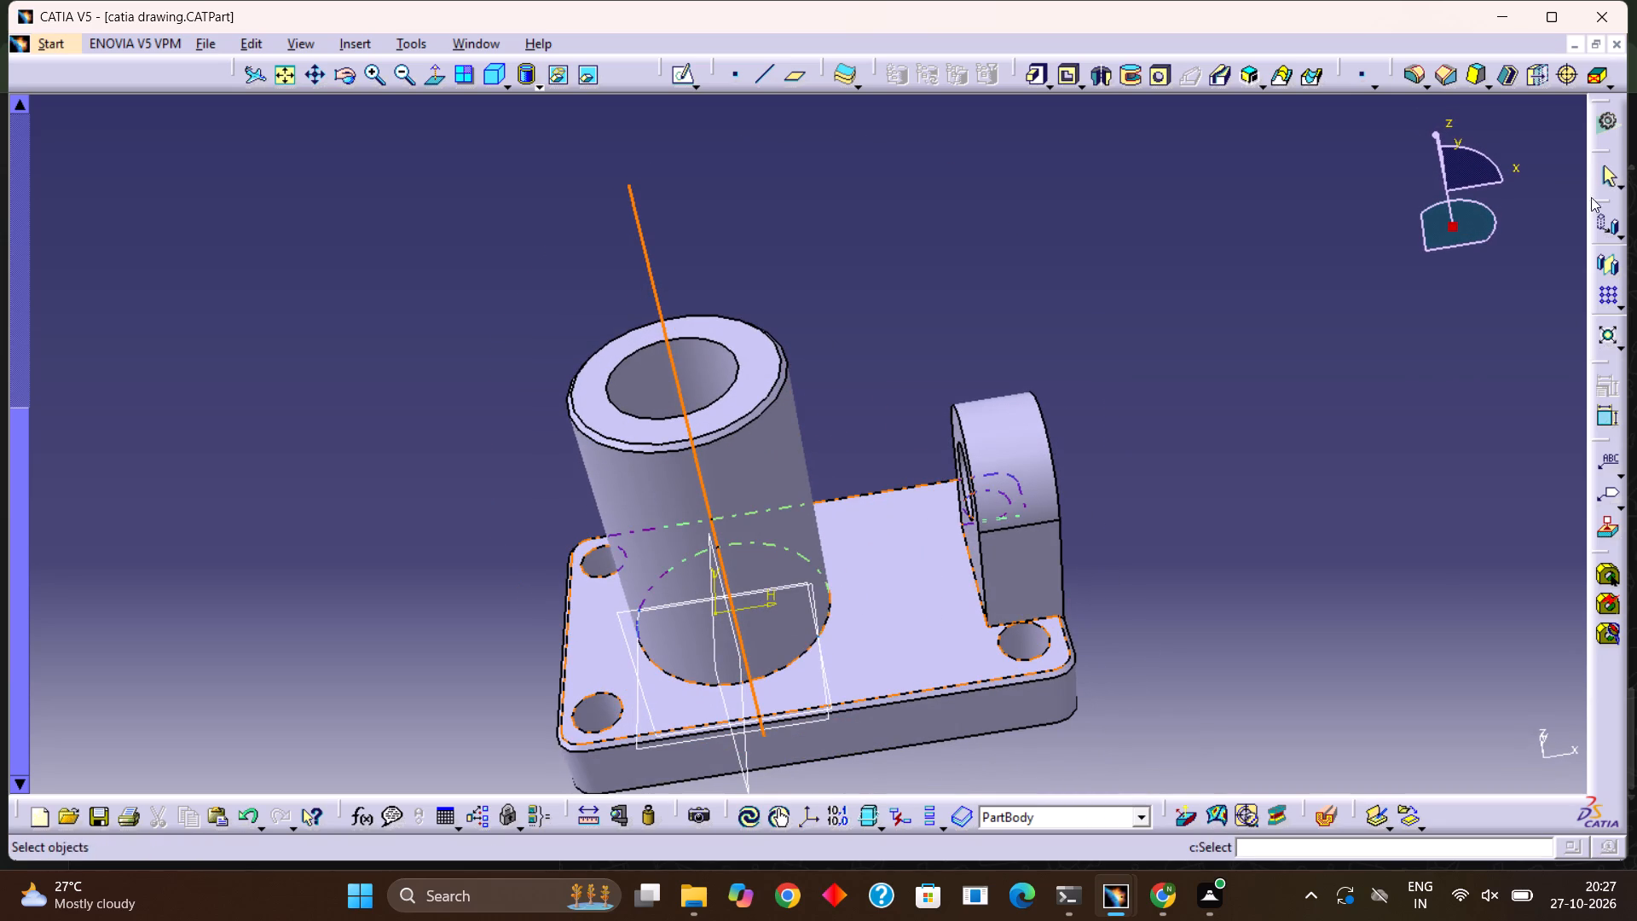
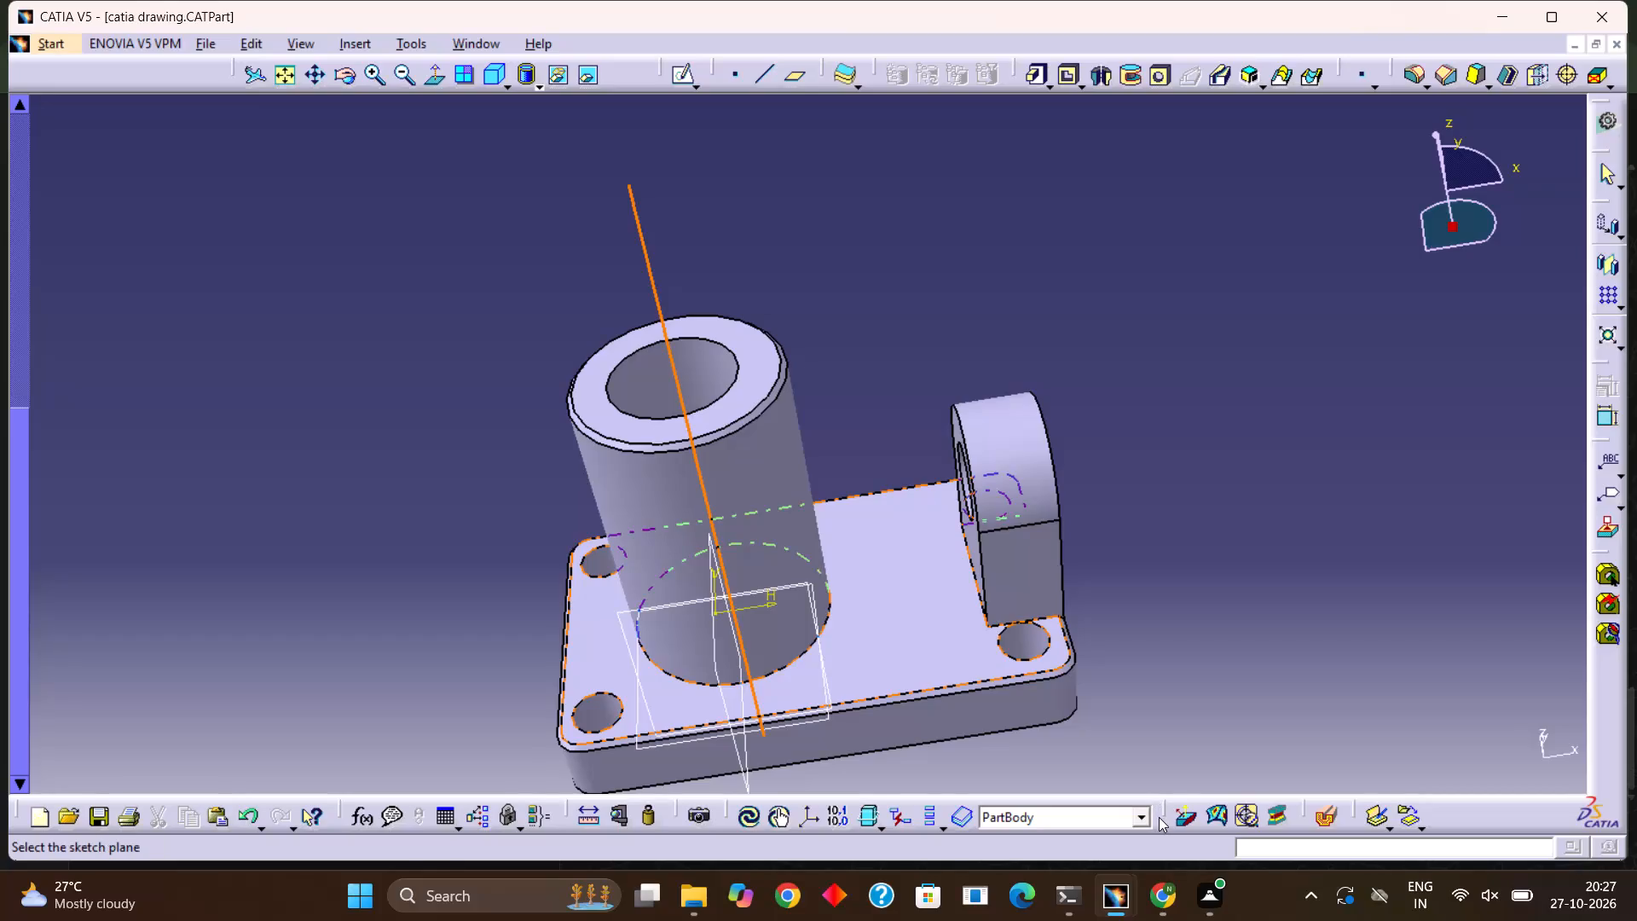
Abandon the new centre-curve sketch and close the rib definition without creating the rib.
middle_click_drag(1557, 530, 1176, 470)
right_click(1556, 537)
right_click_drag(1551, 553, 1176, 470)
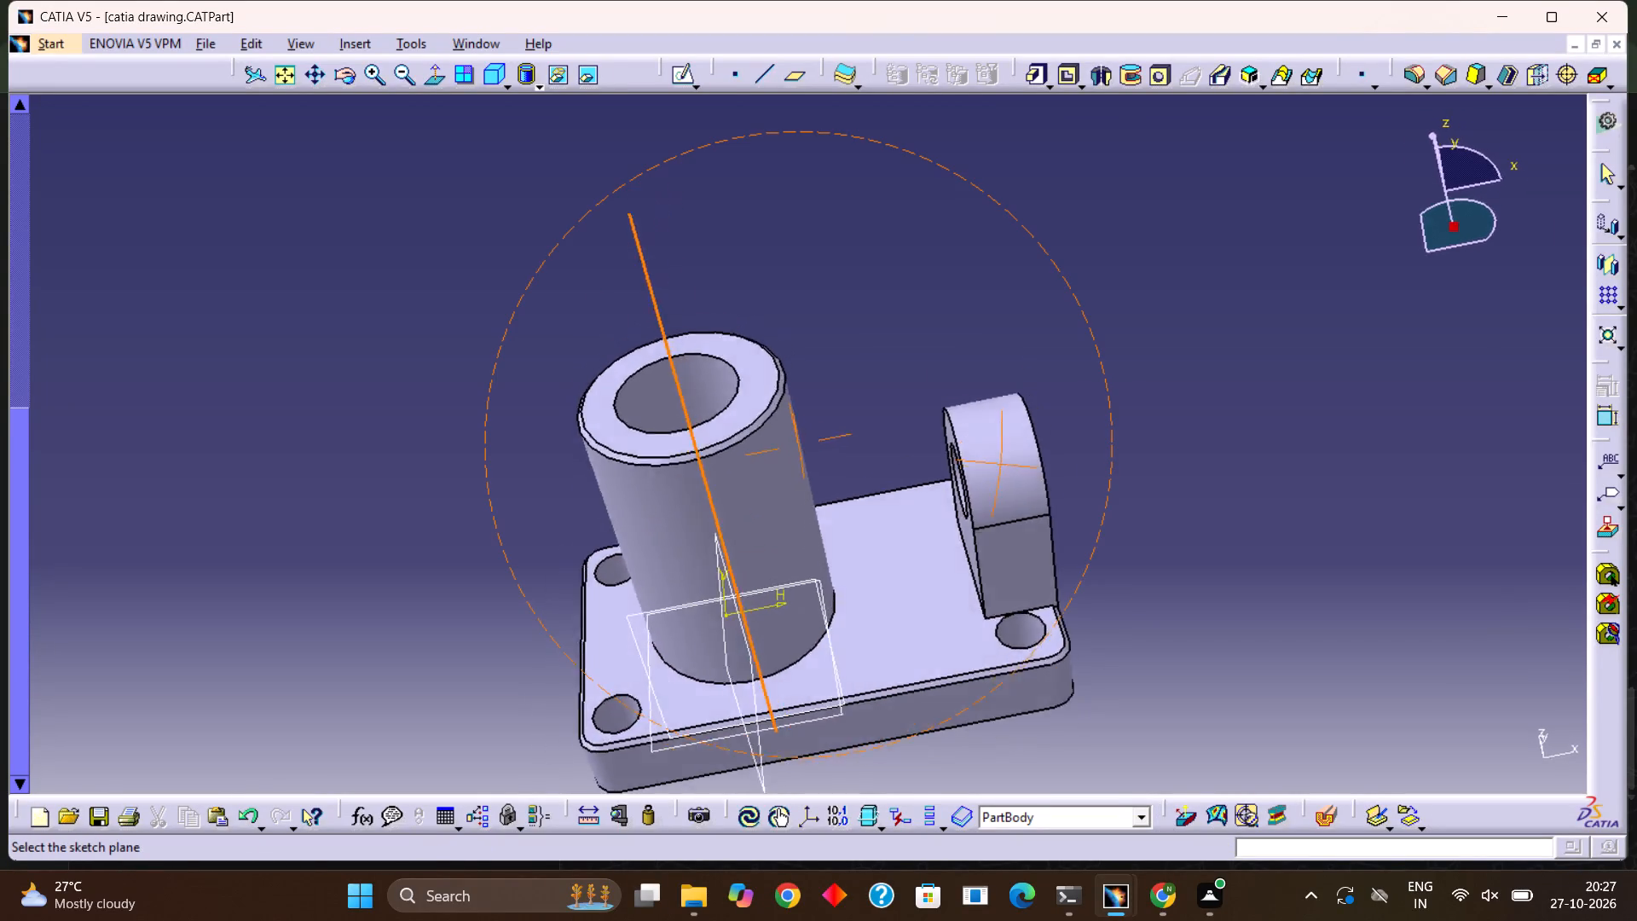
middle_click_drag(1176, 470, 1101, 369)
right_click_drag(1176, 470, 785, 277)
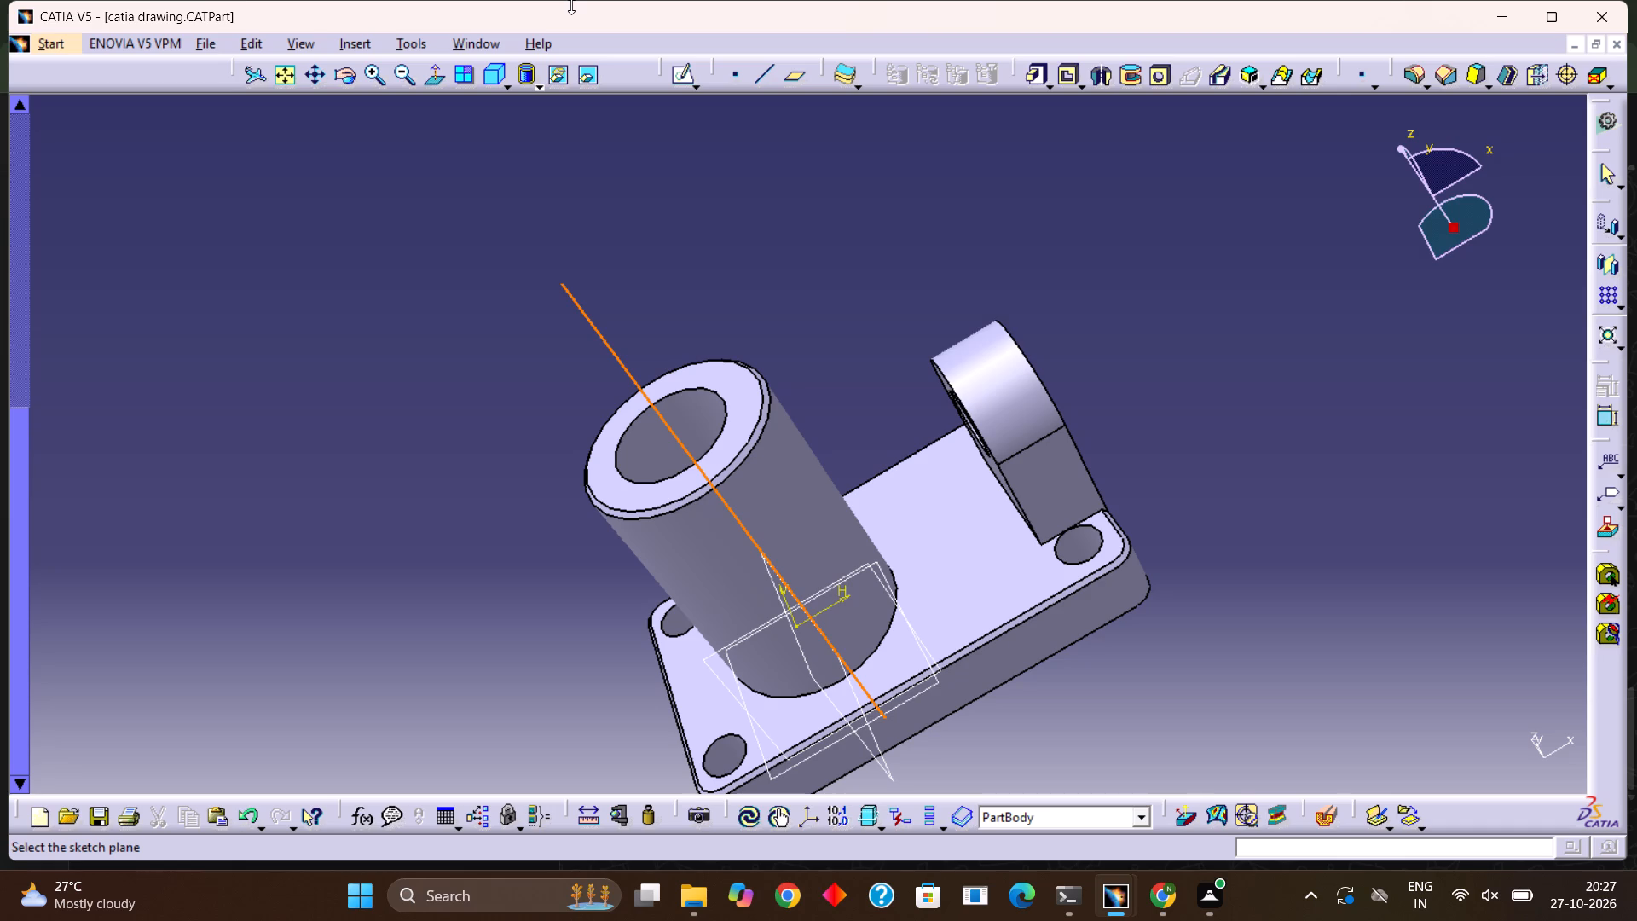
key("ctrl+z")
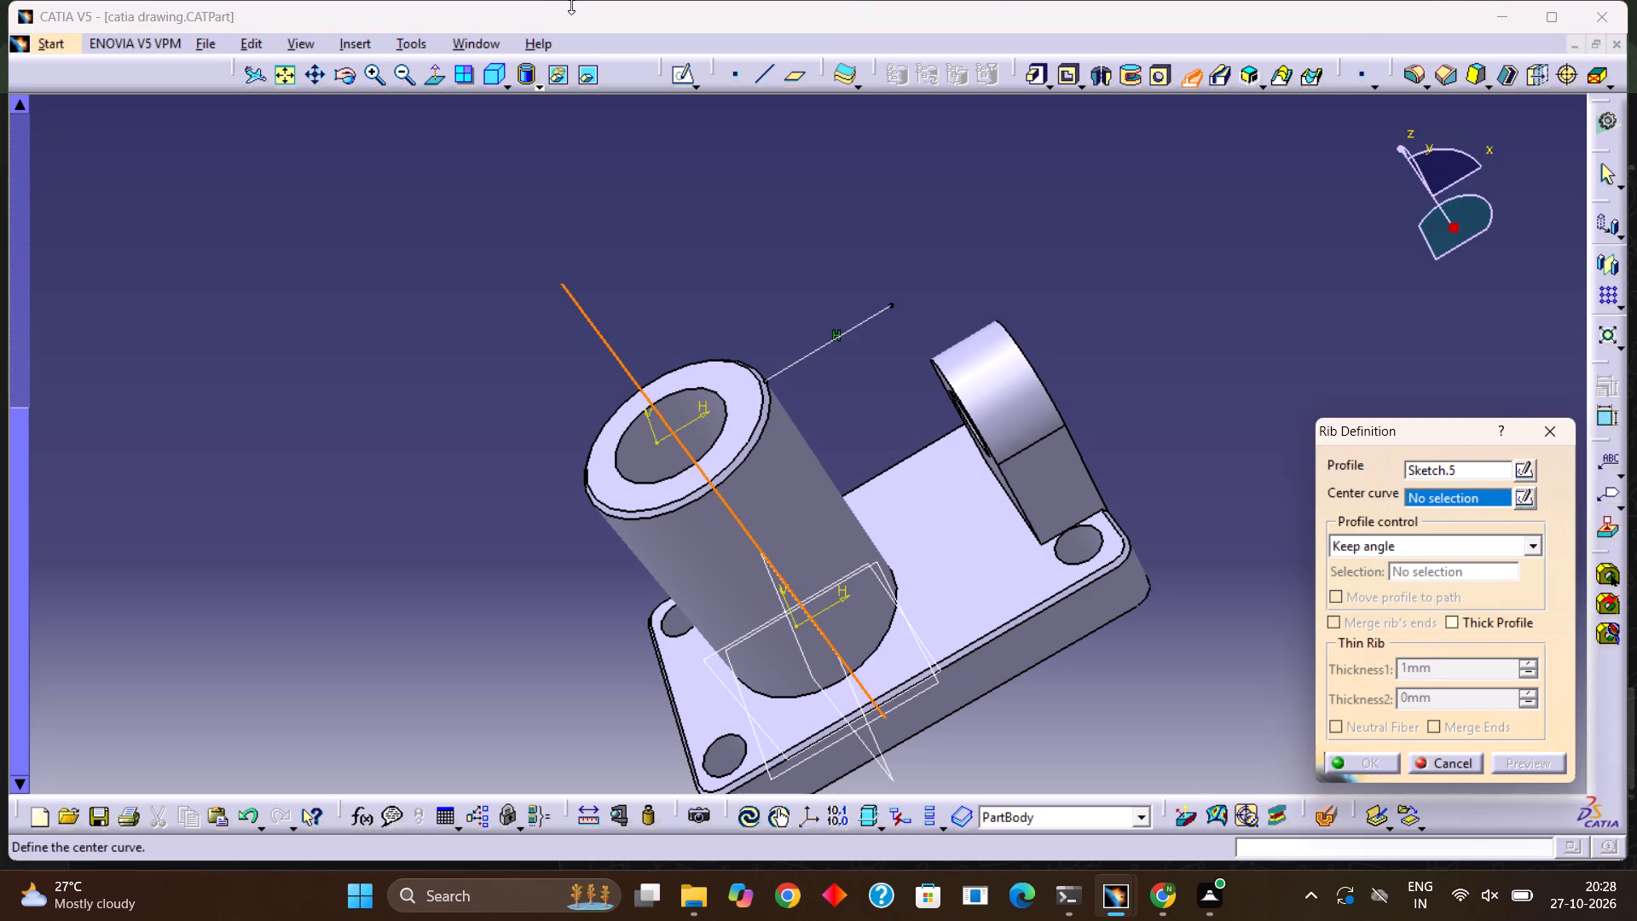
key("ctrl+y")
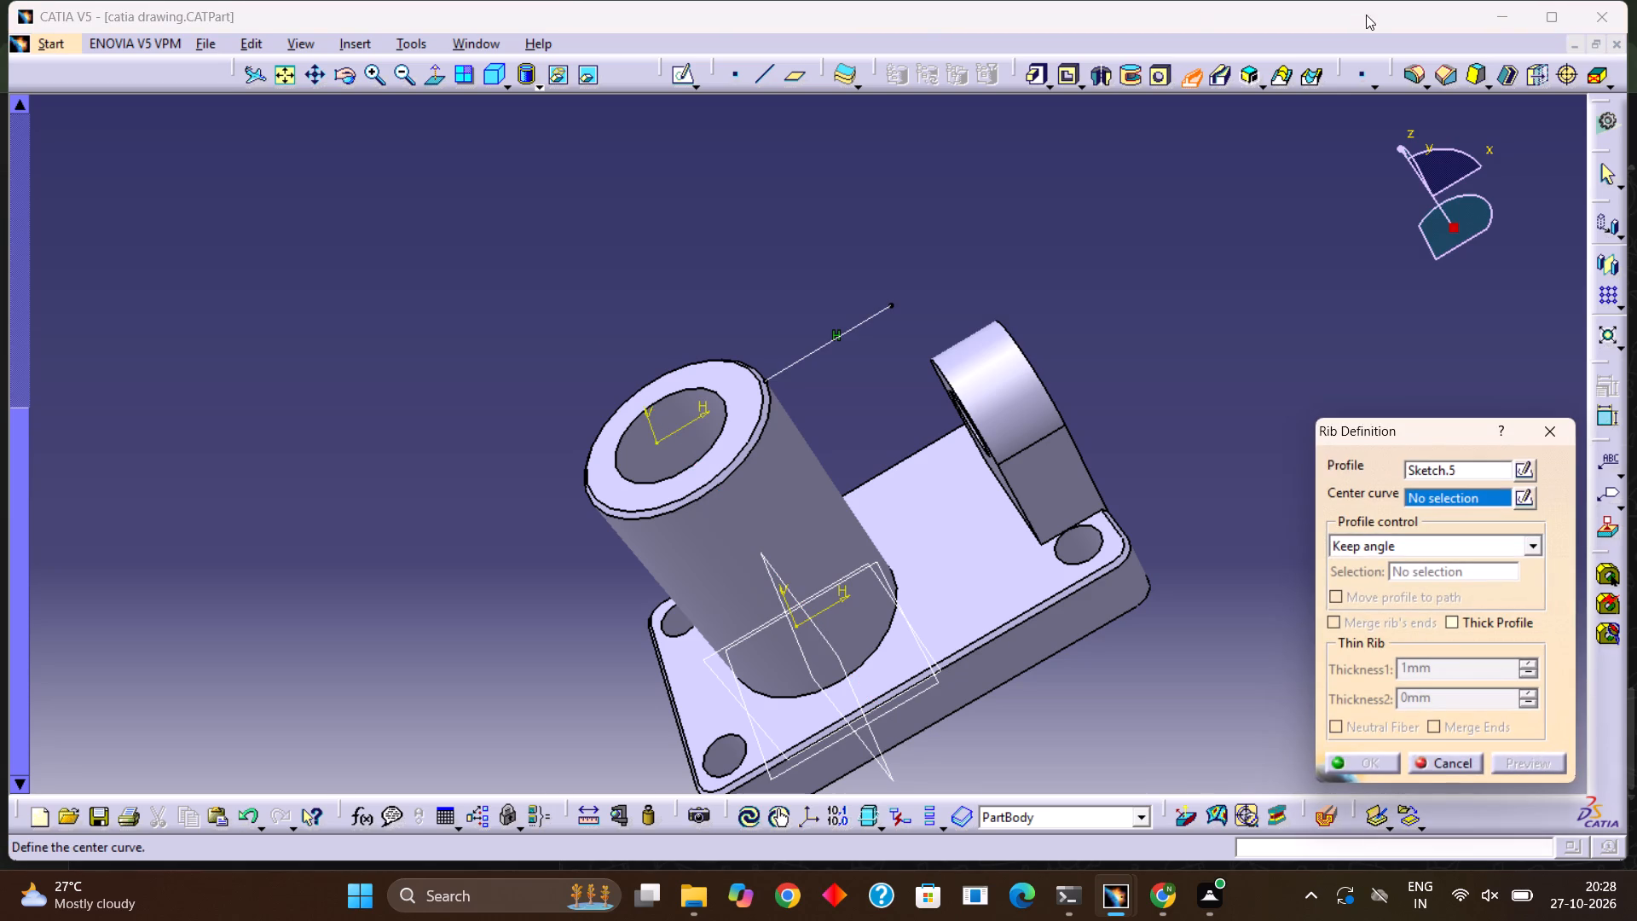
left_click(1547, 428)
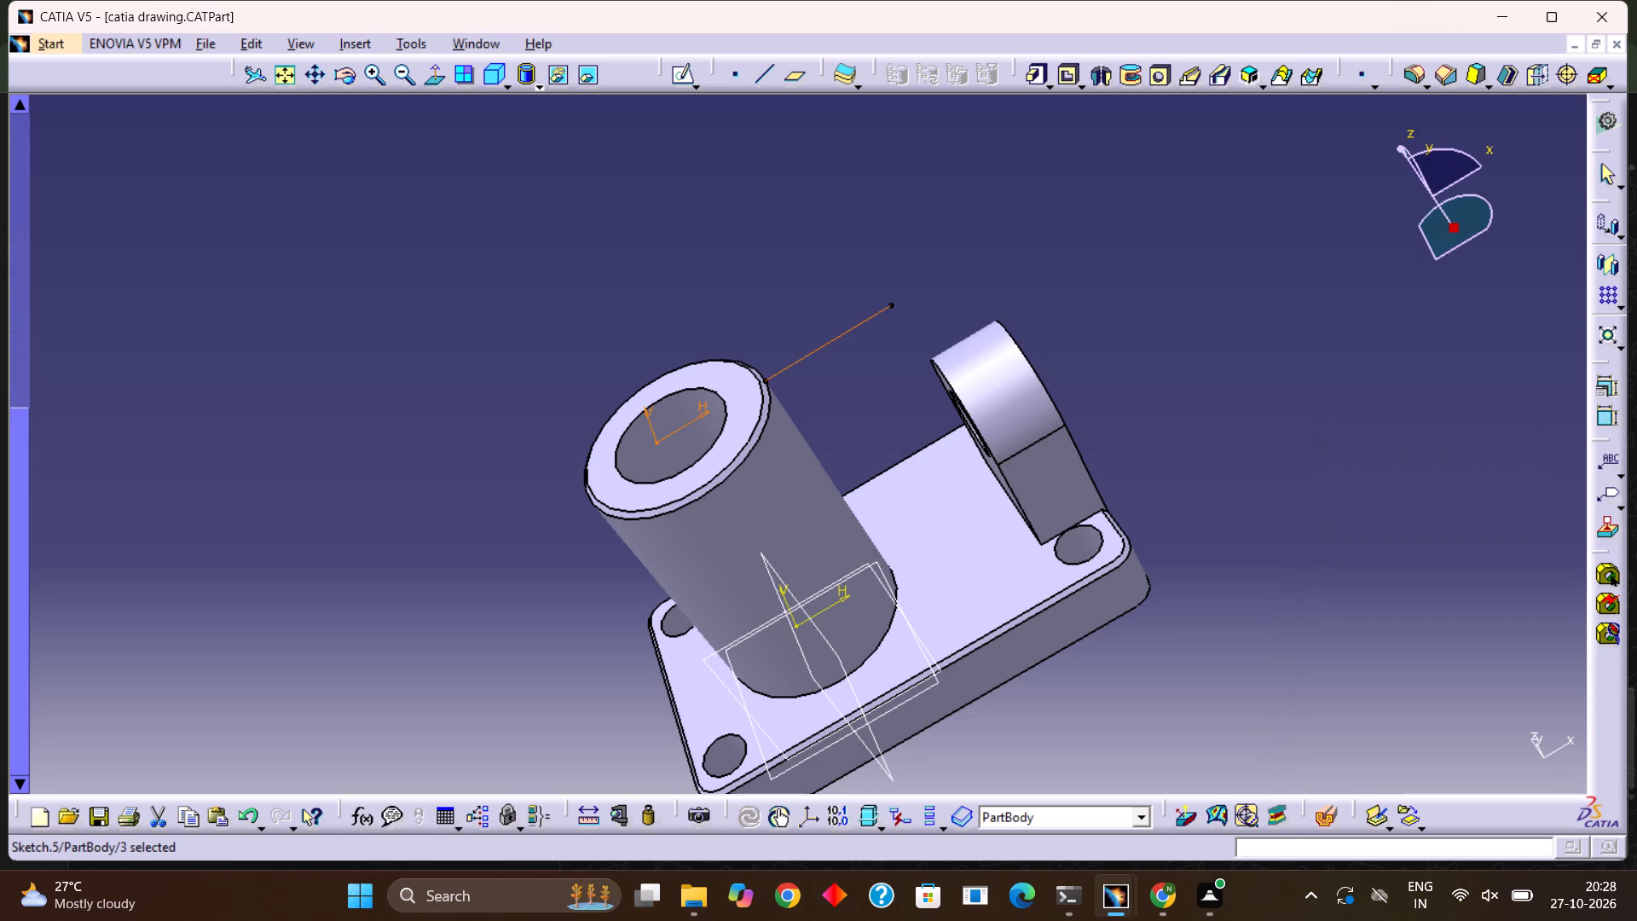